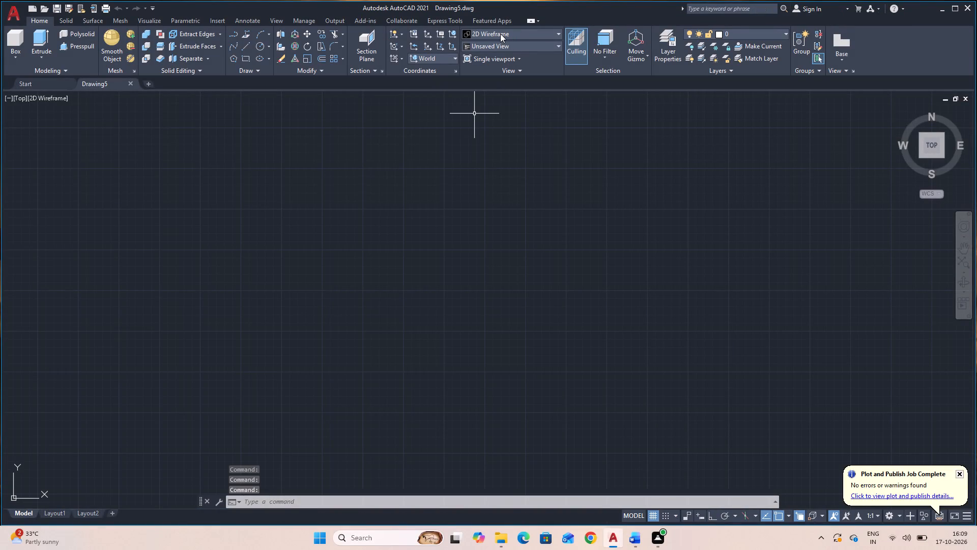
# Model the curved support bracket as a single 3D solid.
# Set the visual style to Shaded with edges and switch to the SE Isometric view.
pyautogui.click(500, 34)
pyautogui.click(516, 93)
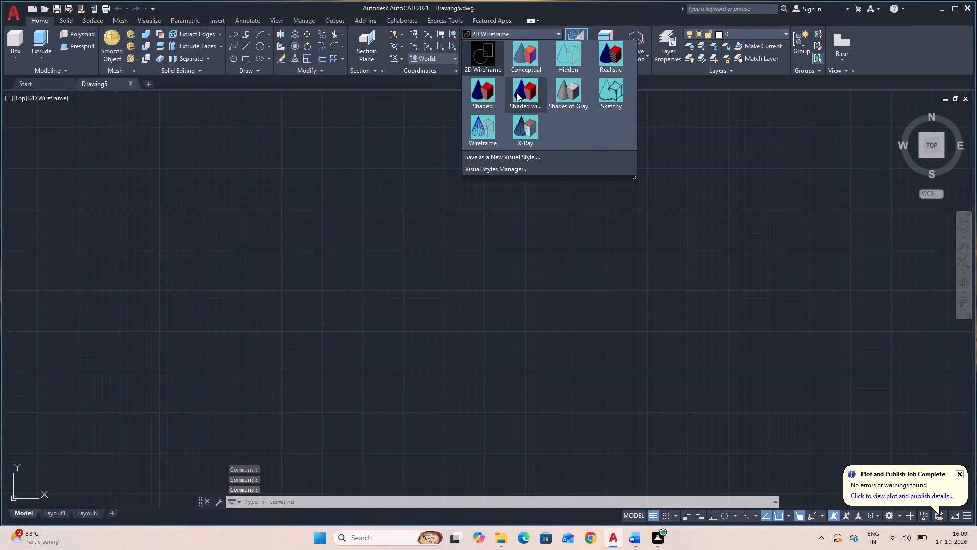
pyautogui.click(514, 49)
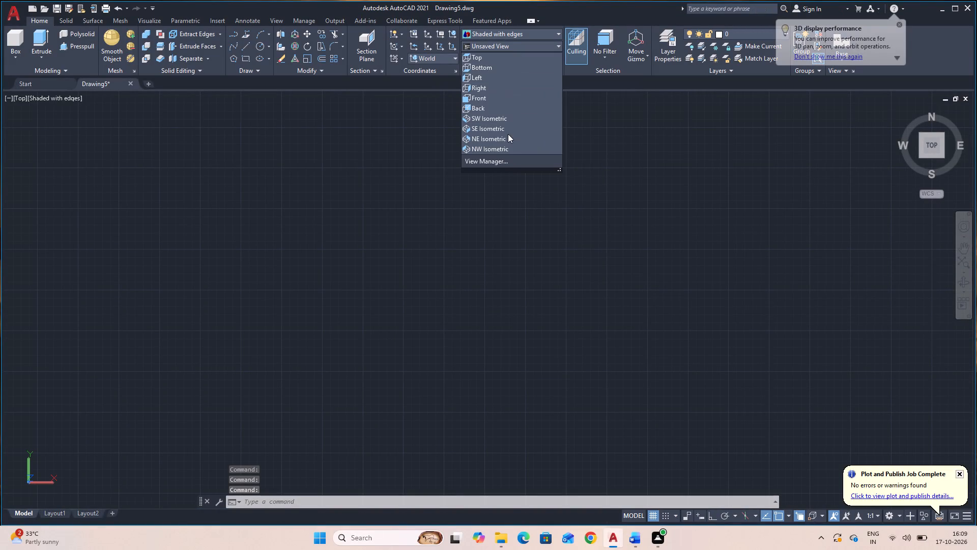
pyautogui.click(509, 125)
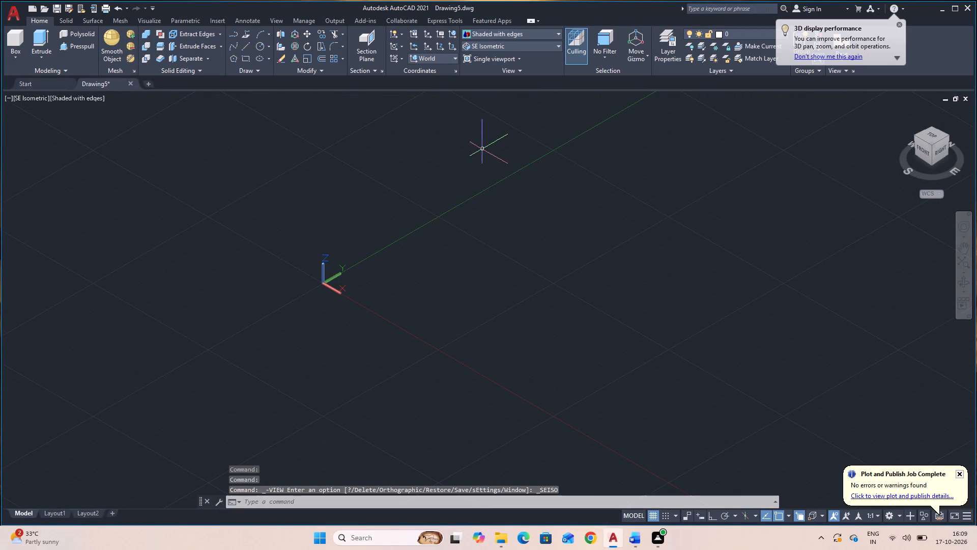
# Draw a solid box as the base plate, 140 long along the Y axis, 85 wide and 18 high.
pyautogui.moveTo(436, 282); pyautogui.dragTo(207, 429, button='middle')
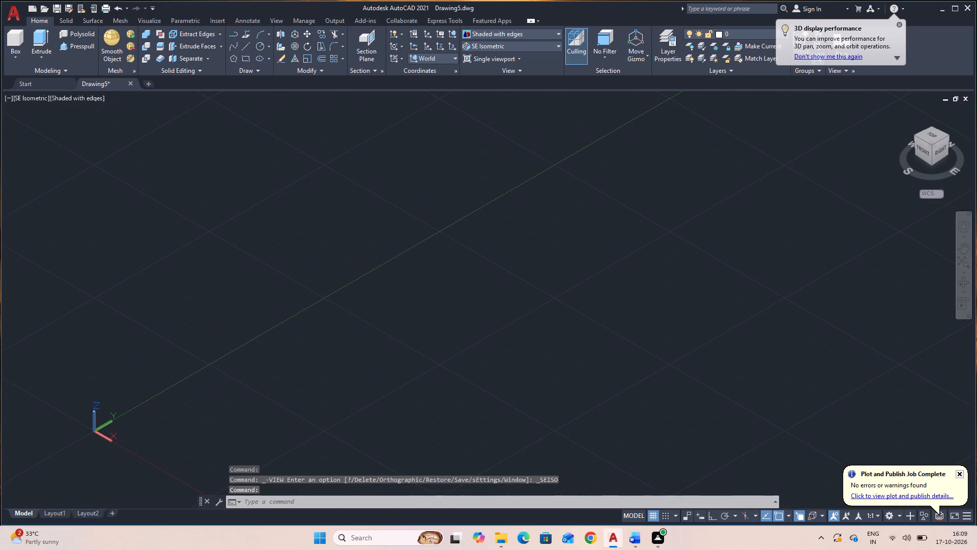
pyautogui.click(18, 35)
pyautogui.moveTo(427, 362); pyautogui.dragTo(271, 254, button='middle')
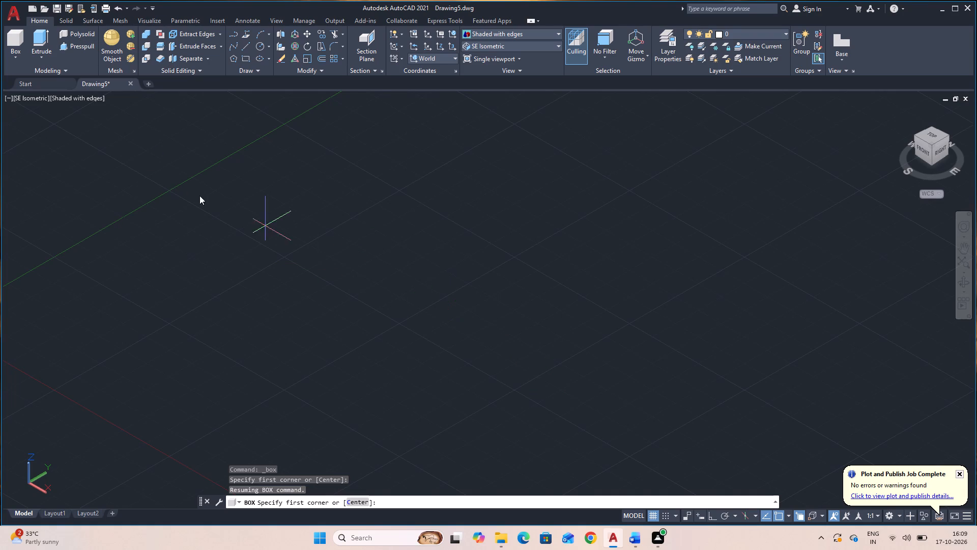
pyautogui.click(14, 32)
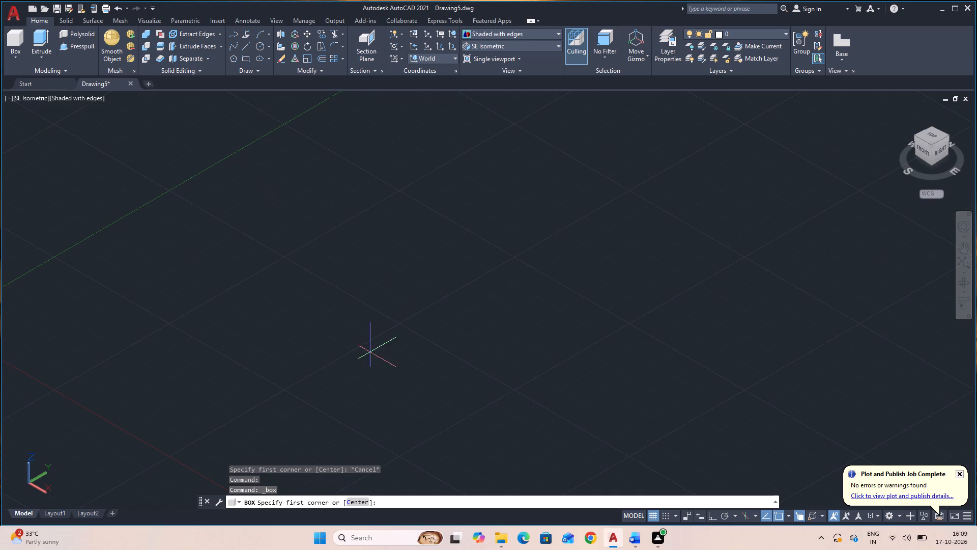
pyautogui.click(316, 299)
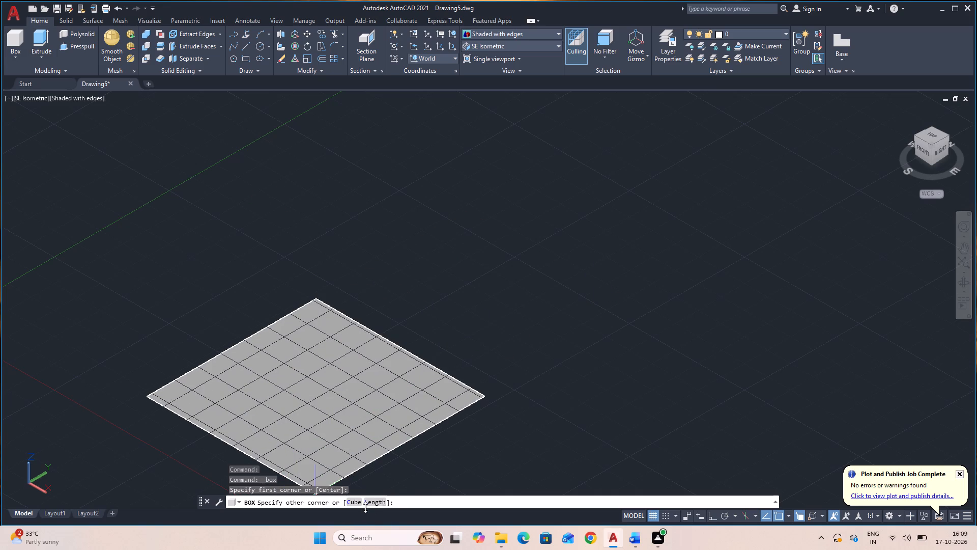
pyautogui.click(370, 502)
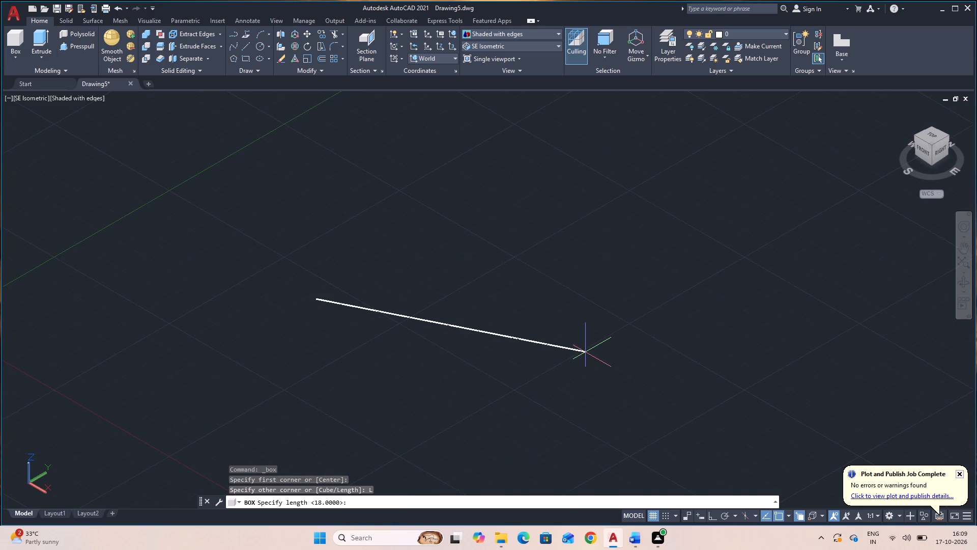
pyautogui.press('F8')
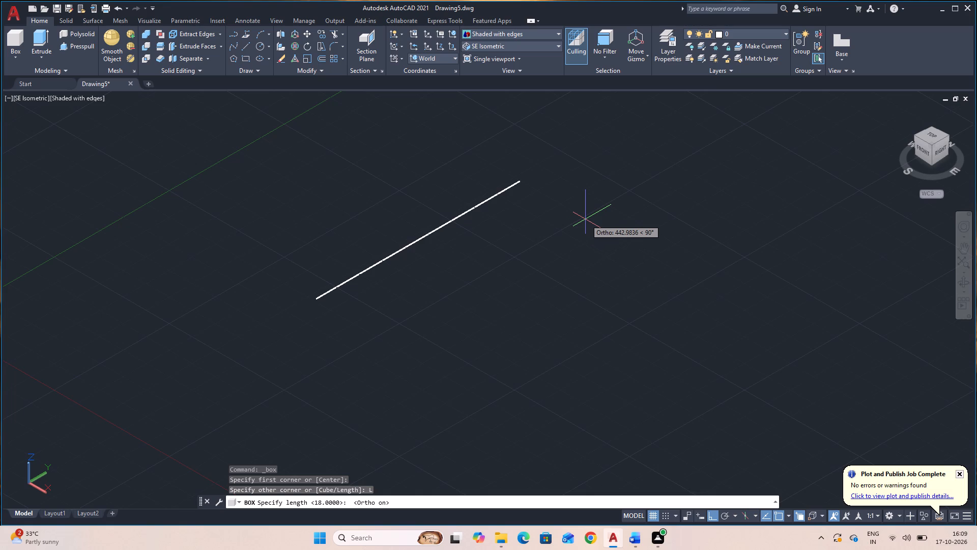
pyautogui.write('140')
pyautogui.press('Return')
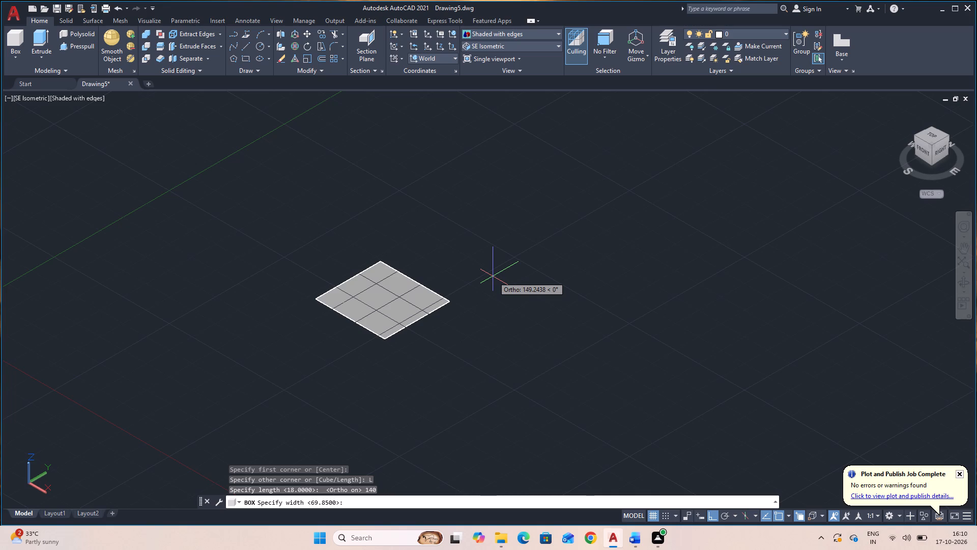
pyautogui.write('85')
pyautogui.press('Return')
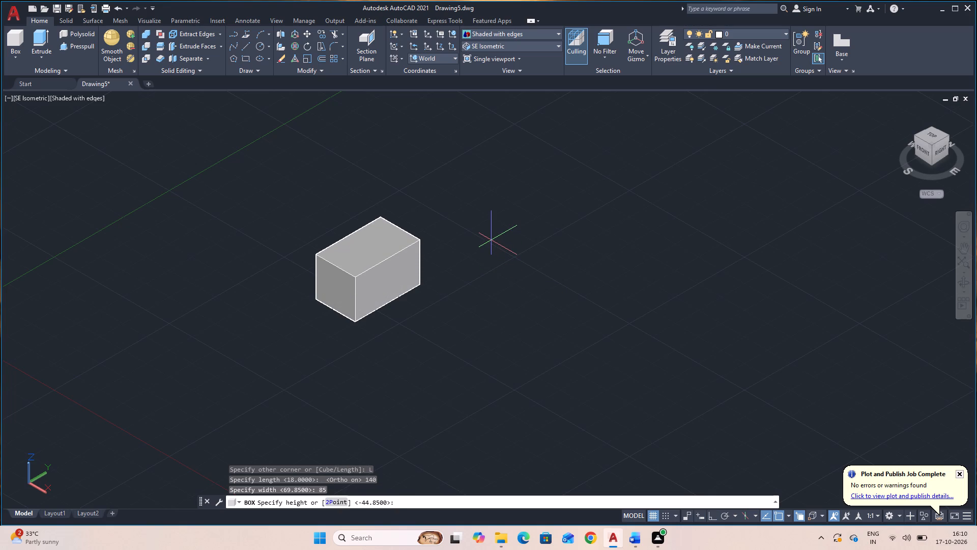
pyautogui.write('18')
pyautogui.press('Return')
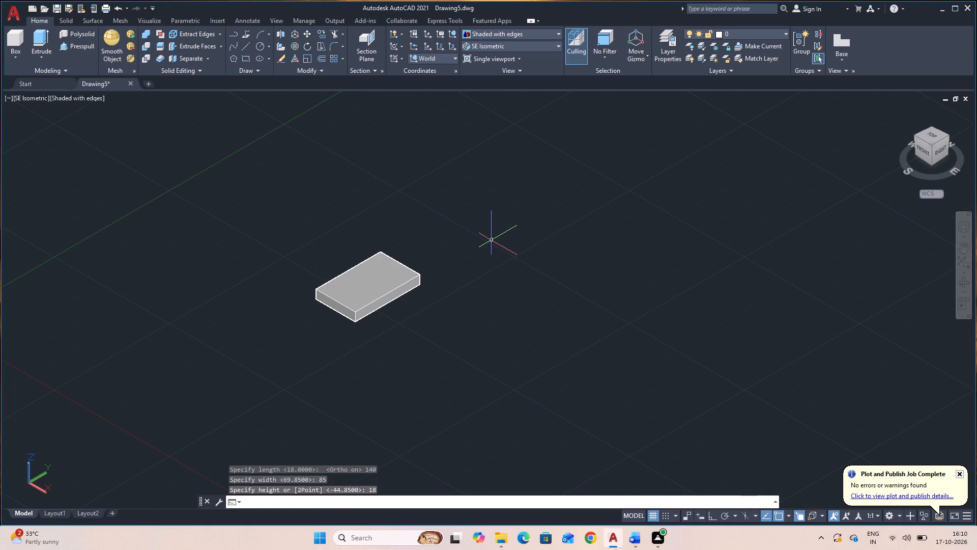
# Draw an upright box 12 thick, 140 wide and 100 high from the base plate's bottom corner, along its rear long edge.
pyautogui.scroll(1, 318, 275)
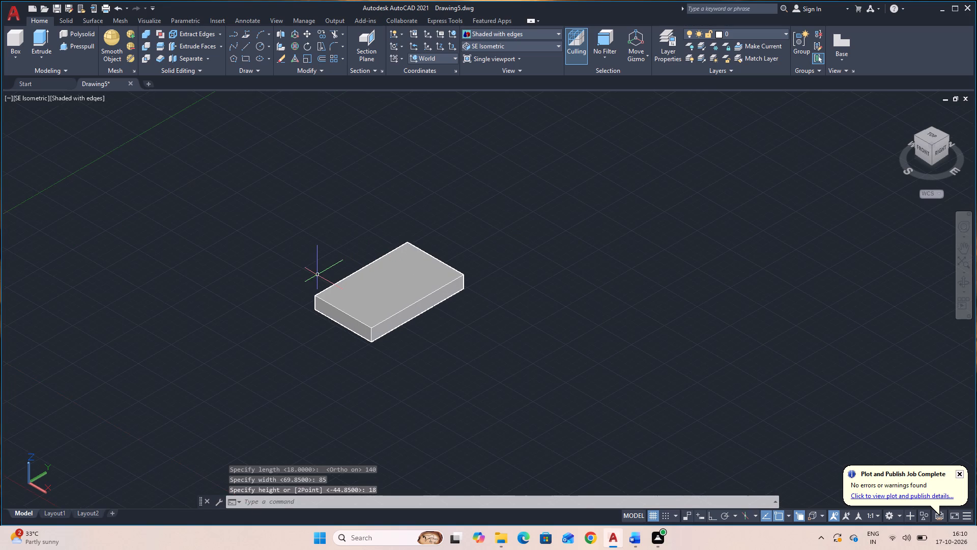
pyautogui.scroll(2, 313, 281)
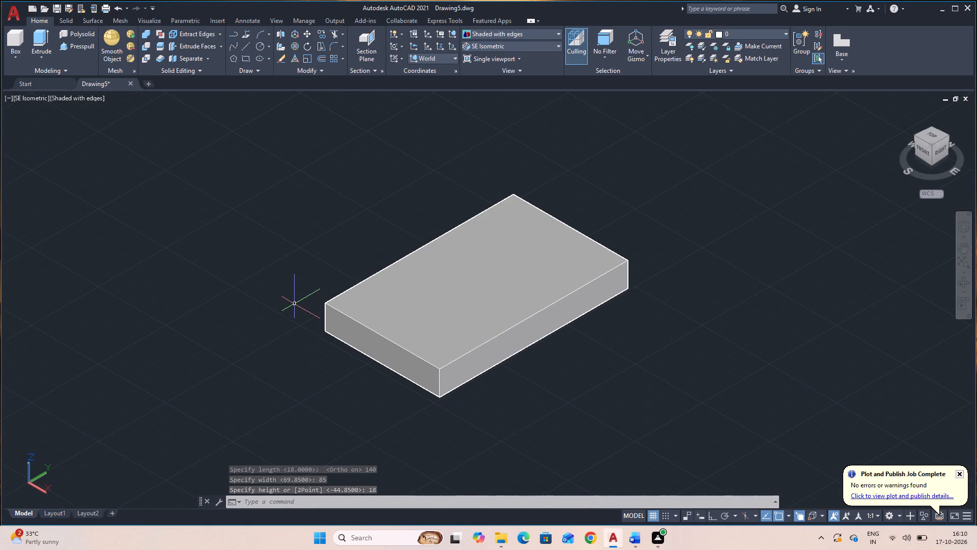
pyautogui.click(12, 36)
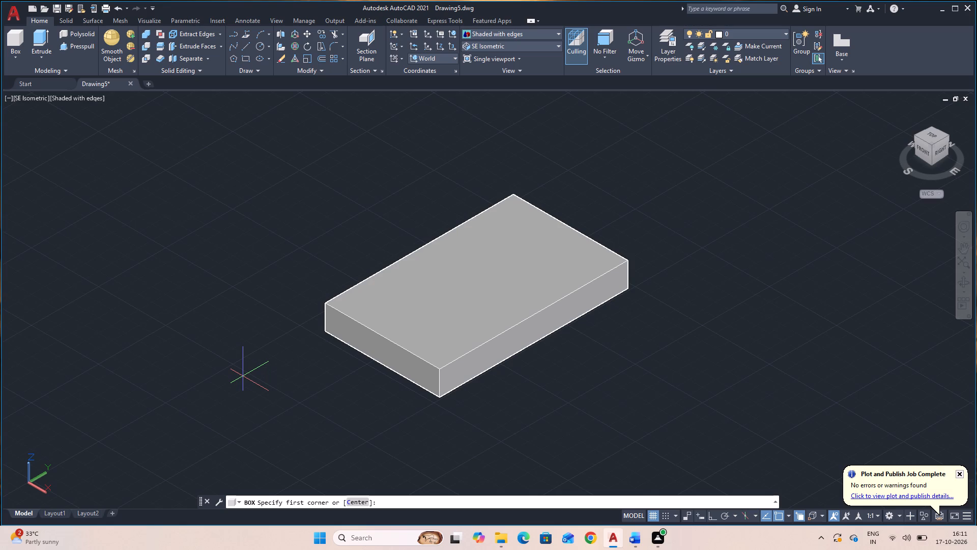
pyautogui.click(14, 39)
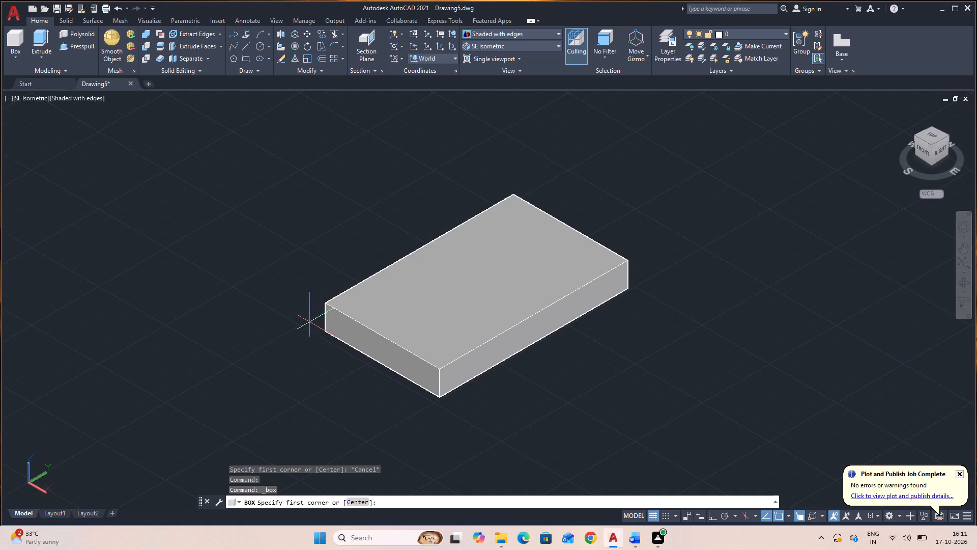
pyautogui.click(326, 334)
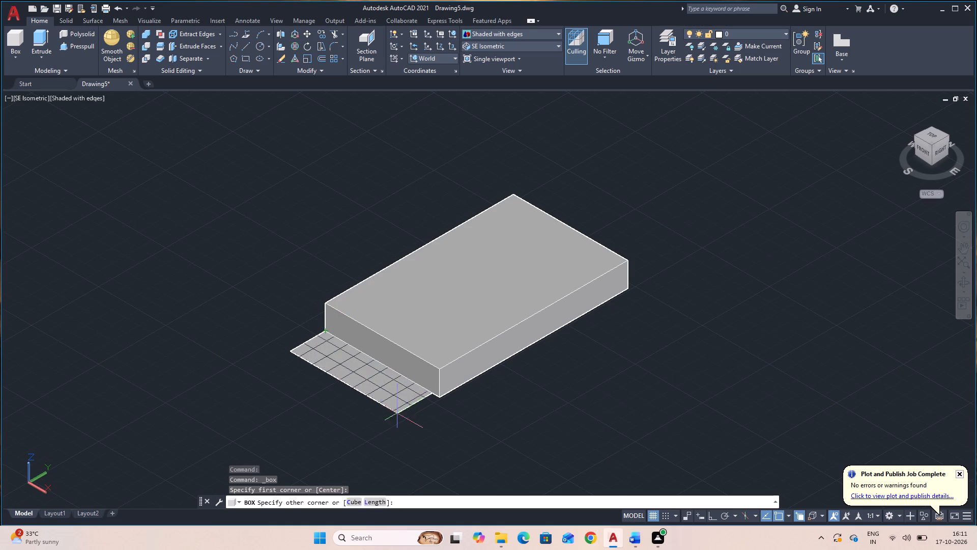
pyautogui.write('L')
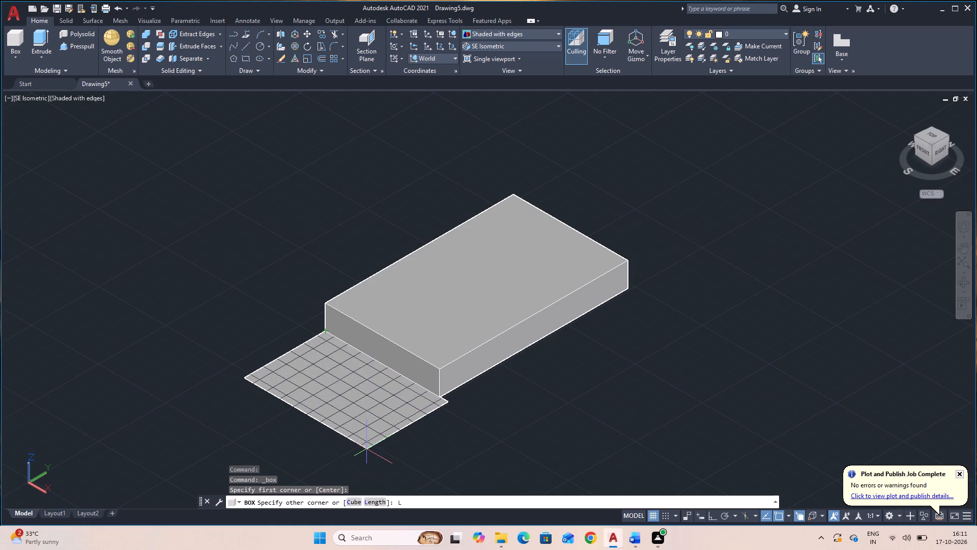
pyautogui.press('space')
pyautogui.press('F8')
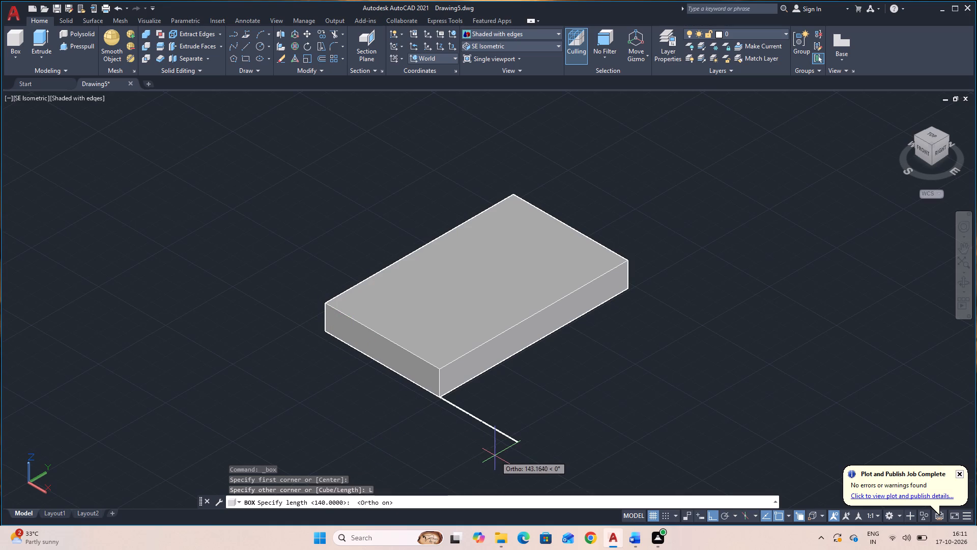
pyautogui.write('12')
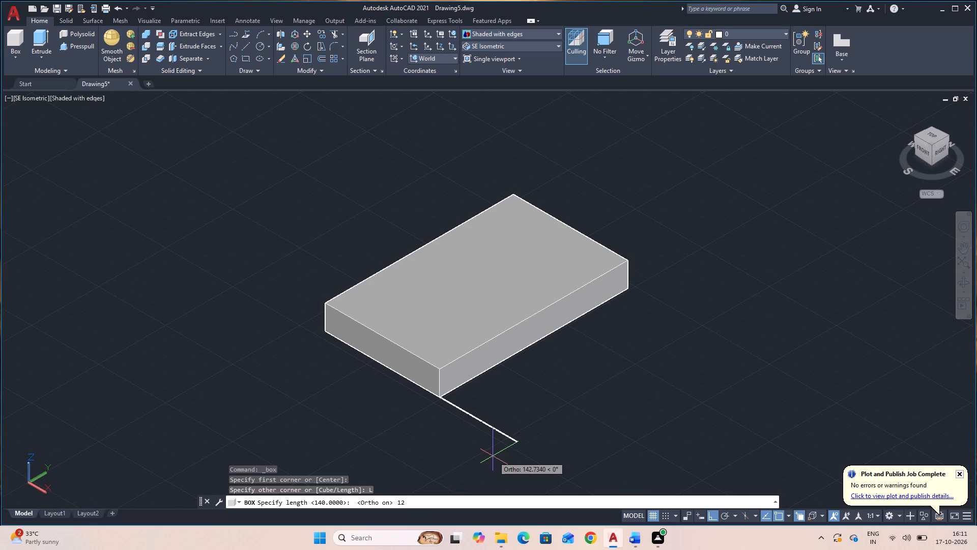
pyautogui.press('Return')
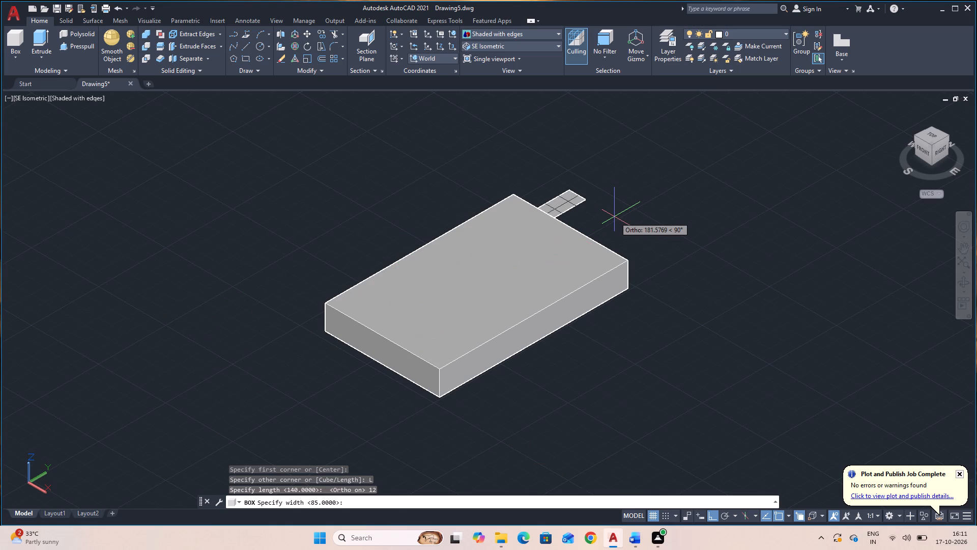
pyautogui.write('140')
pyautogui.press('Return')
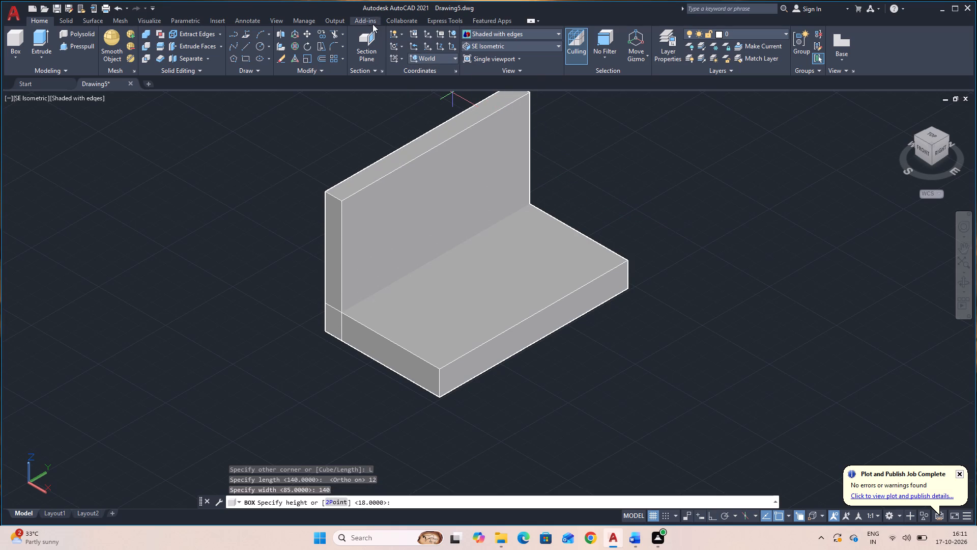
pyautogui.write('100')
pyautogui.press('Return')
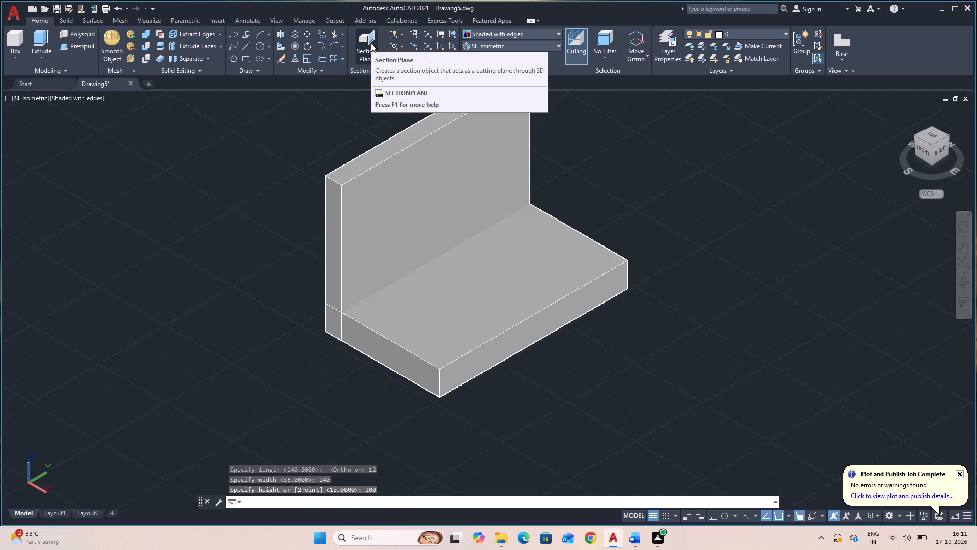
# Draw a 35-long line on the base's top face, parallel to its long edge, starting 30 along the far short edge from the outer corner.
pyautogui.moveTo(679, 284); pyautogui.dragTo(669, 358, button='middle')
pyautogui.scroll(1, 669, 358)
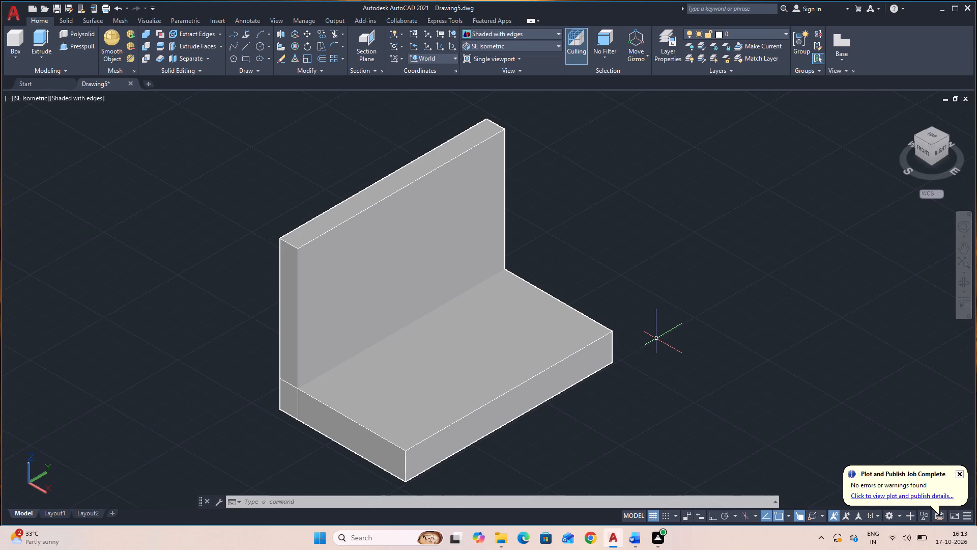
pyautogui.write('L')
pyautogui.press('space')
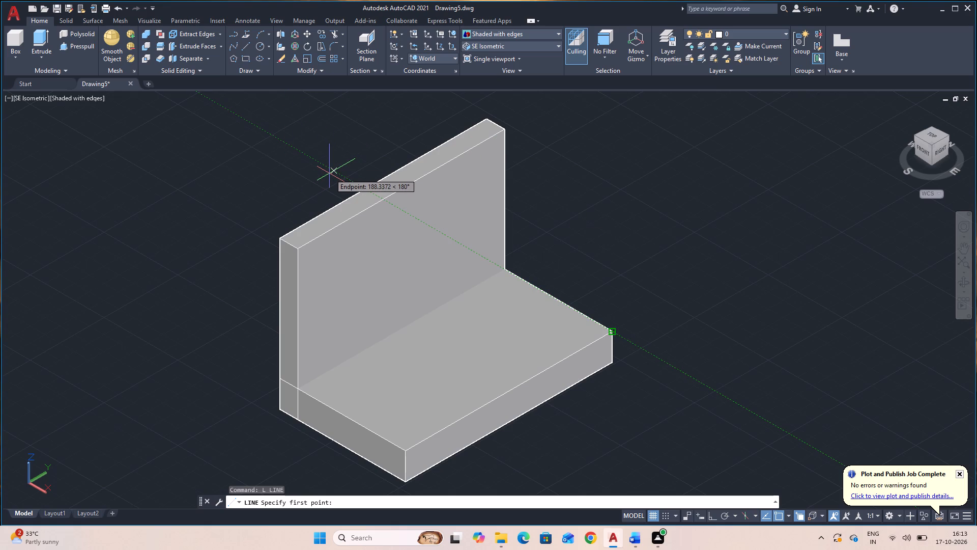
pyautogui.write('30')
pyautogui.press('Return')
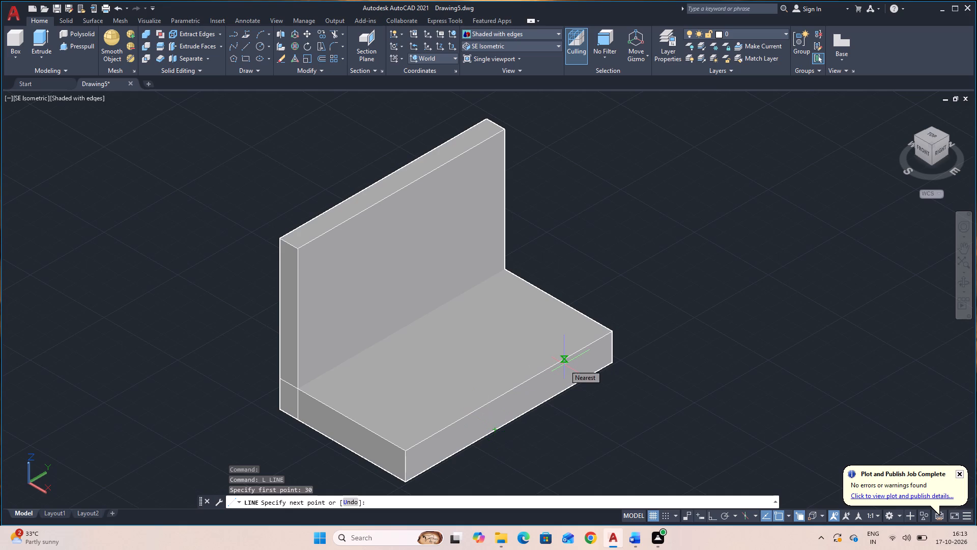
pyautogui.press('F8')
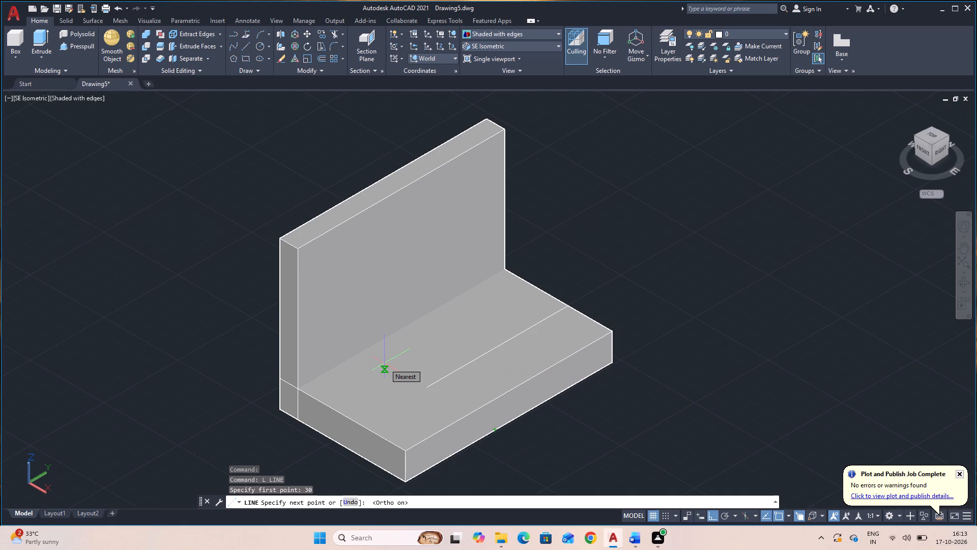
pyautogui.write('35')
pyautogui.press('Return')
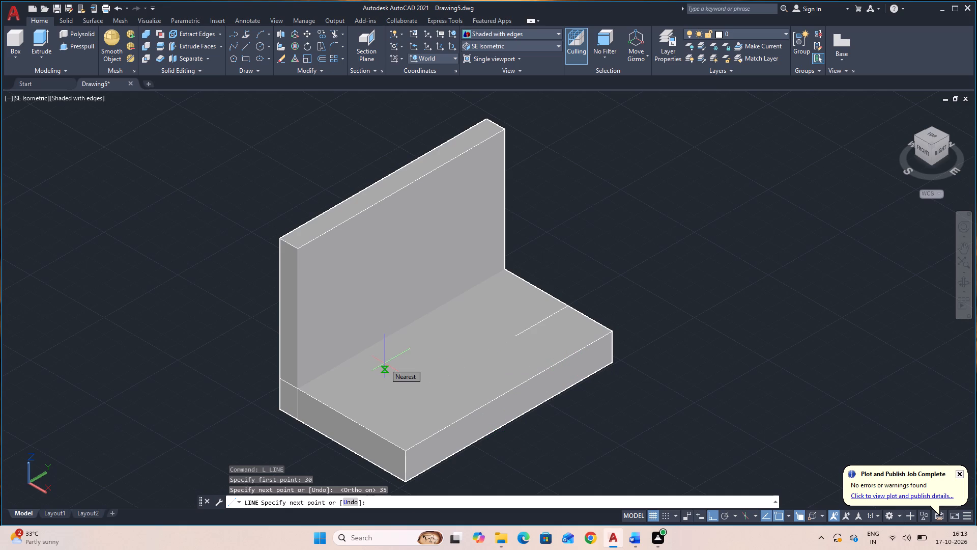
pyautogui.press('Escape')
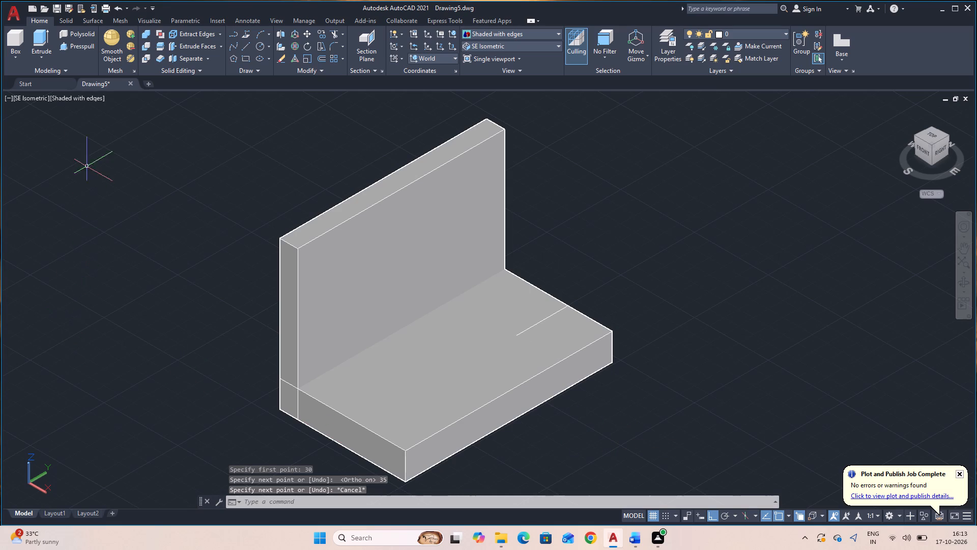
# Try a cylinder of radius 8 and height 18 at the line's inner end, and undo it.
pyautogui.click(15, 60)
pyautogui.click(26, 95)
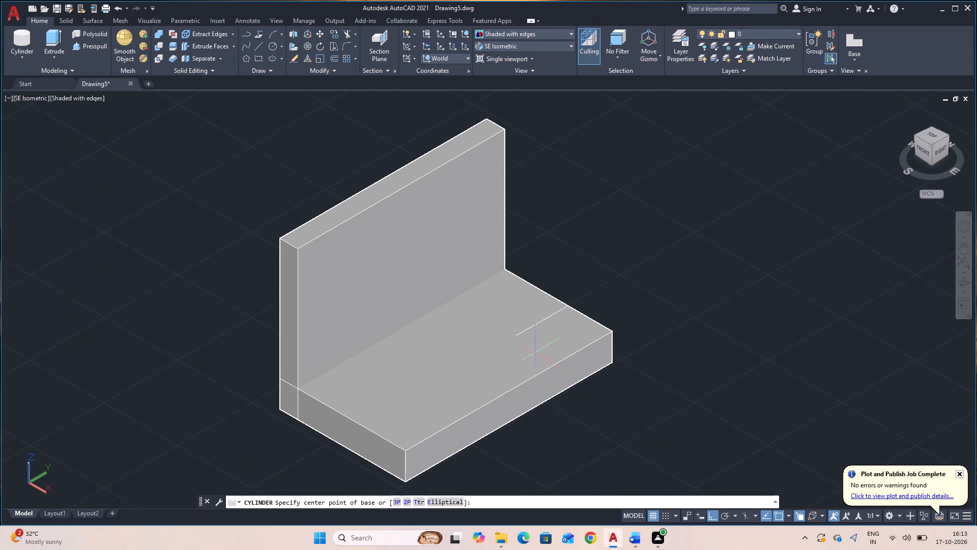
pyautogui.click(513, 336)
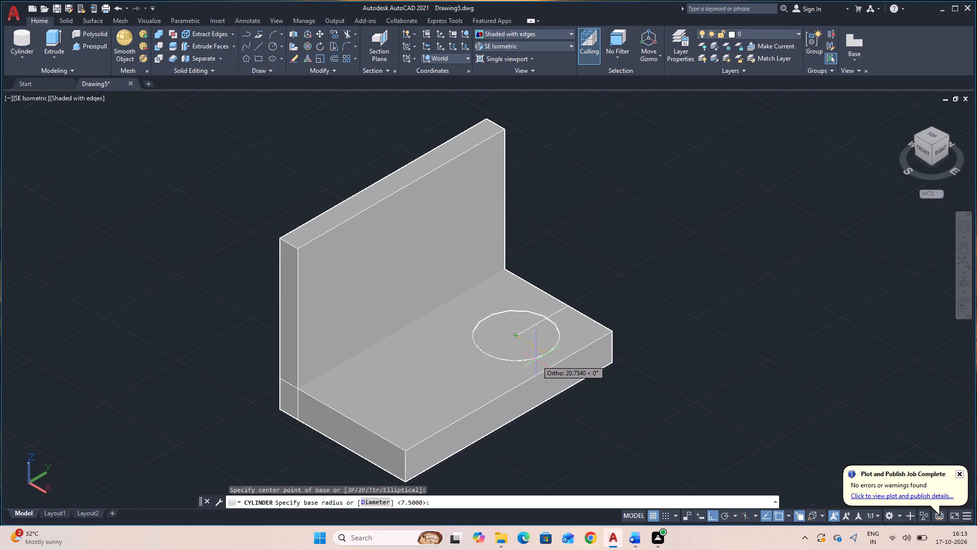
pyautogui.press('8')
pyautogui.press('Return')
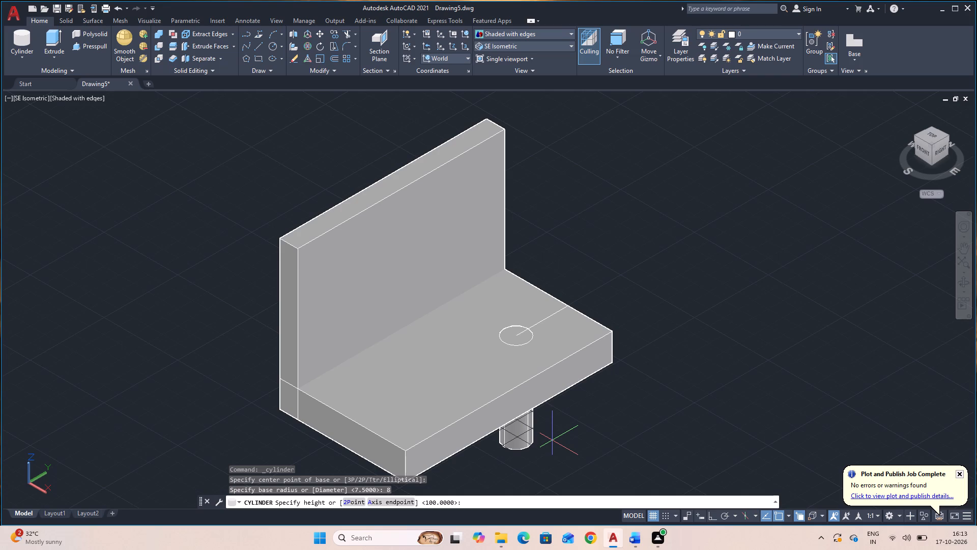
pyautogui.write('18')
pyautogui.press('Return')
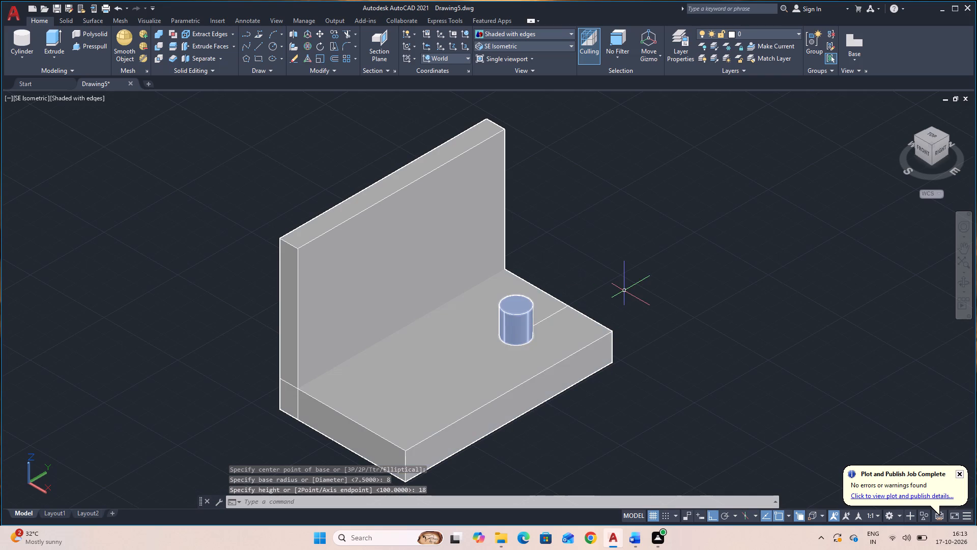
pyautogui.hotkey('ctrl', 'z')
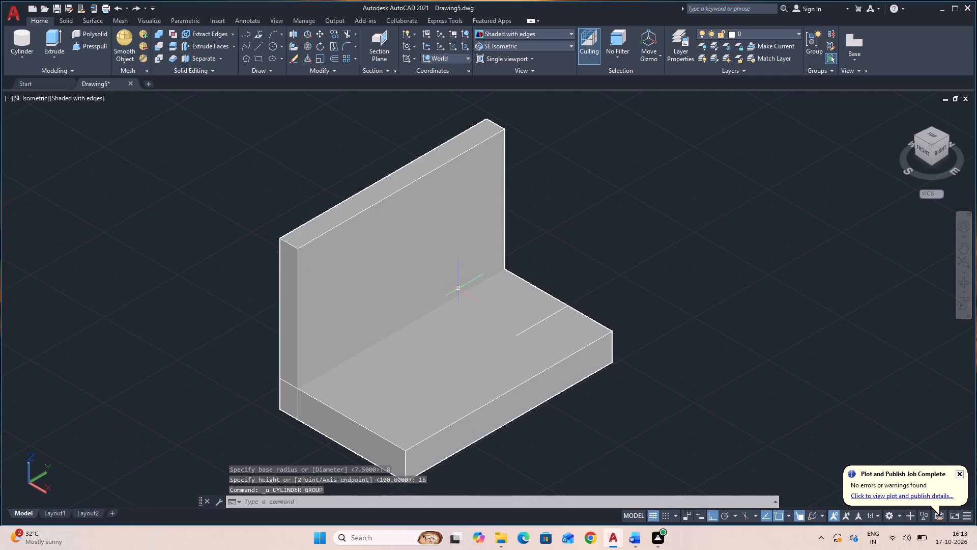
# Draw a cylinder of radius 8 centred on the construction line's inner end, with height -18 down through the base plate.
pyautogui.click(24, 37)
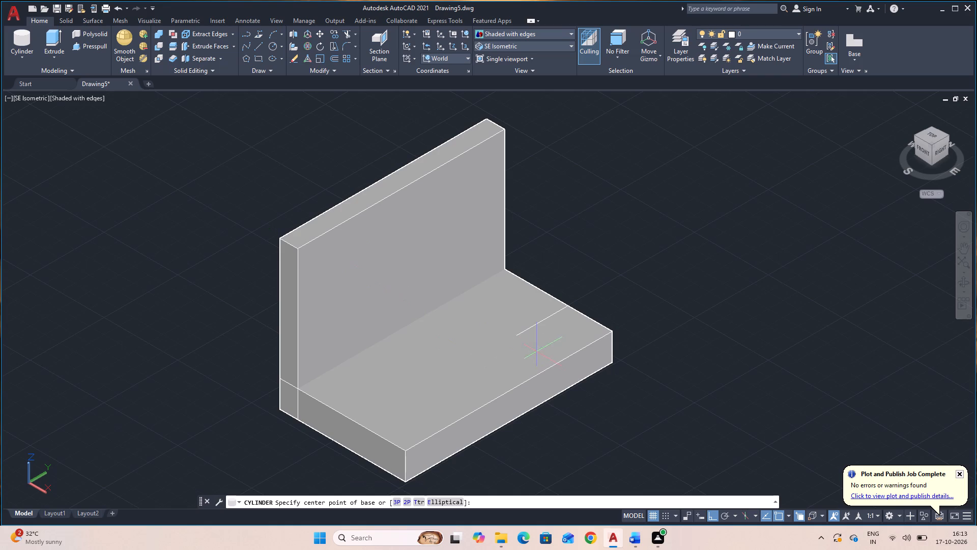
pyautogui.click(516, 338)
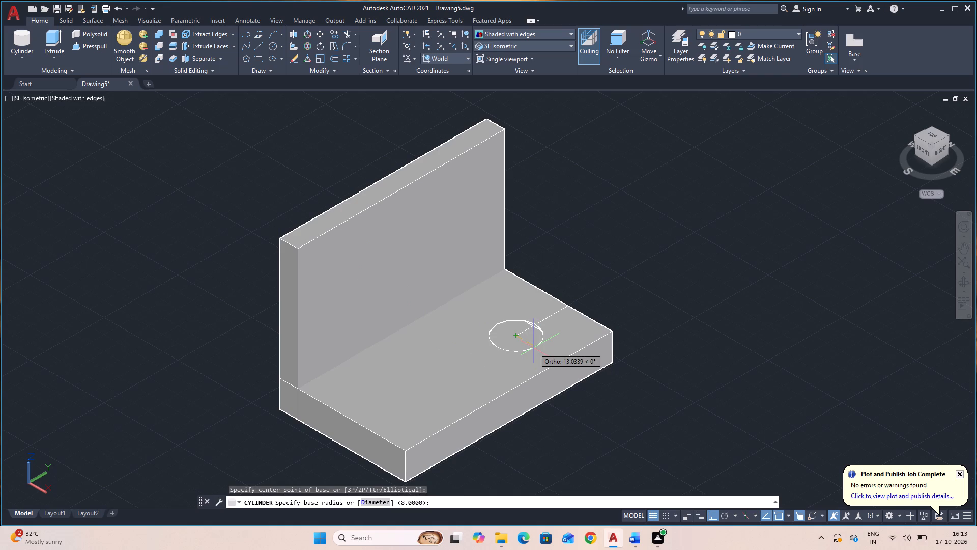
pyautogui.press('8')
pyautogui.press('Return')
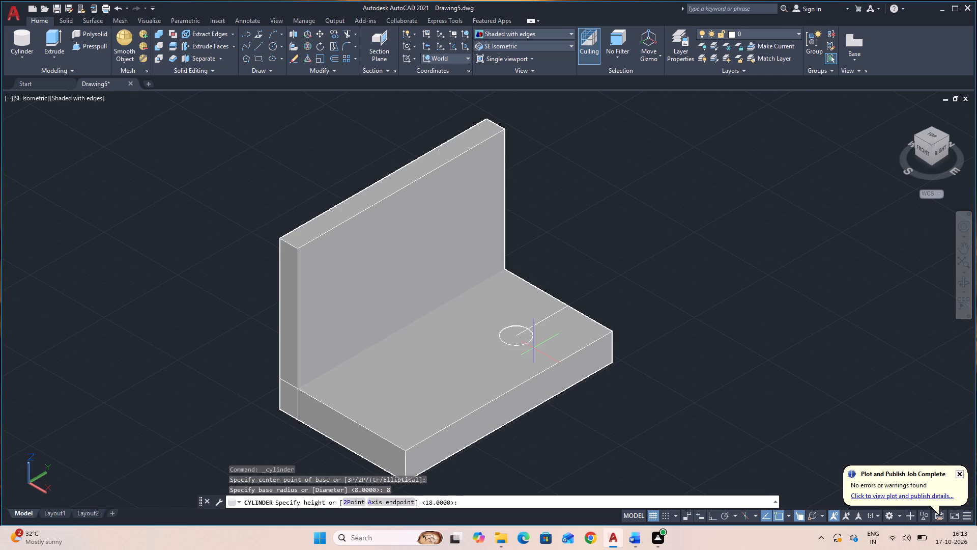
pyautogui.press('-')
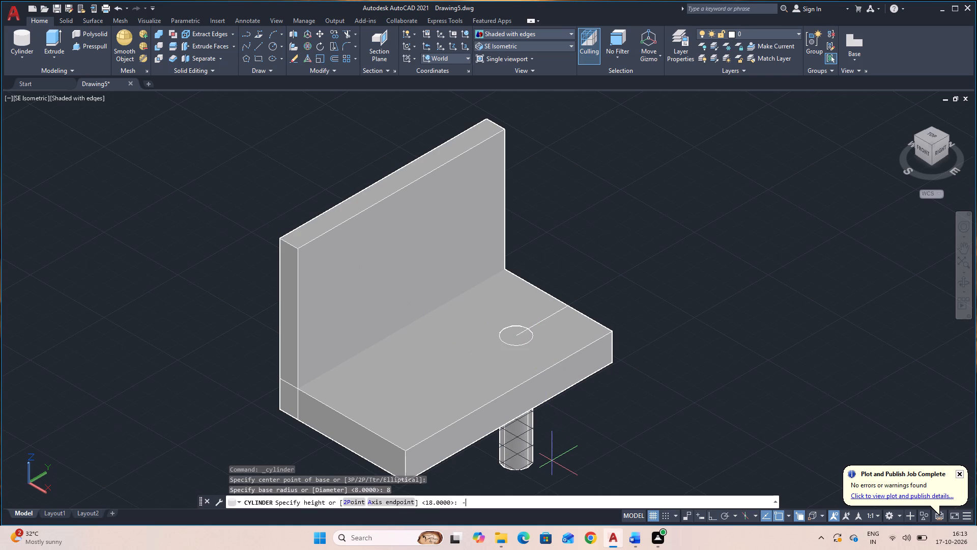
pyautogui.write('18')
pyautogui.press('Return')
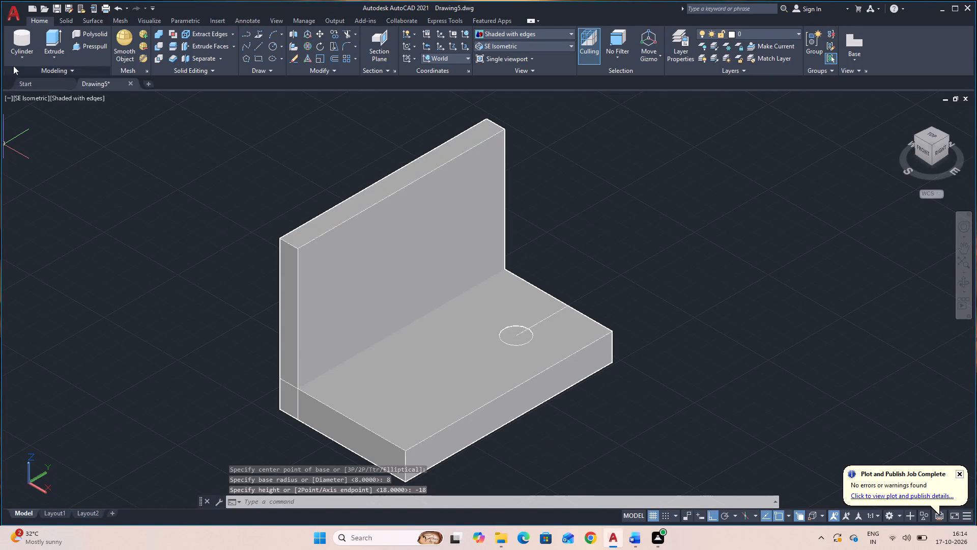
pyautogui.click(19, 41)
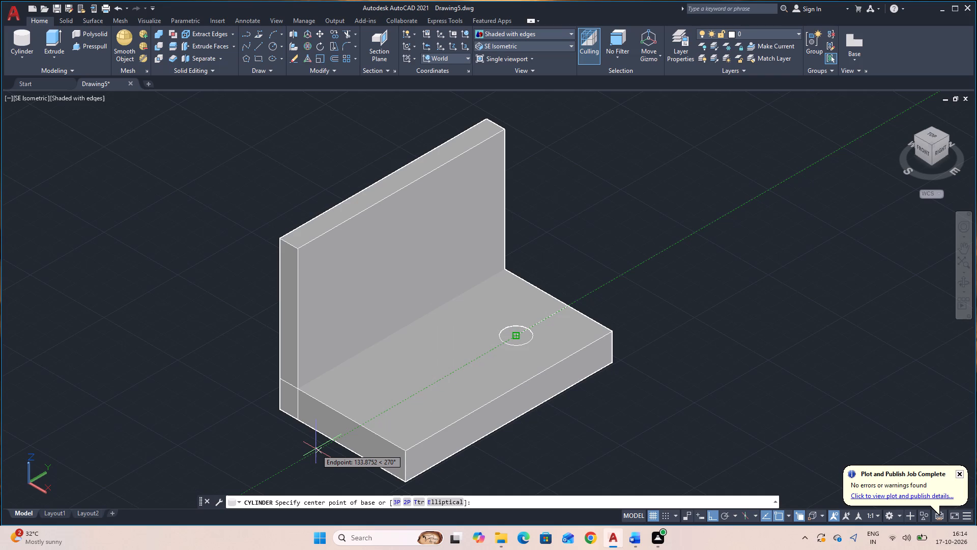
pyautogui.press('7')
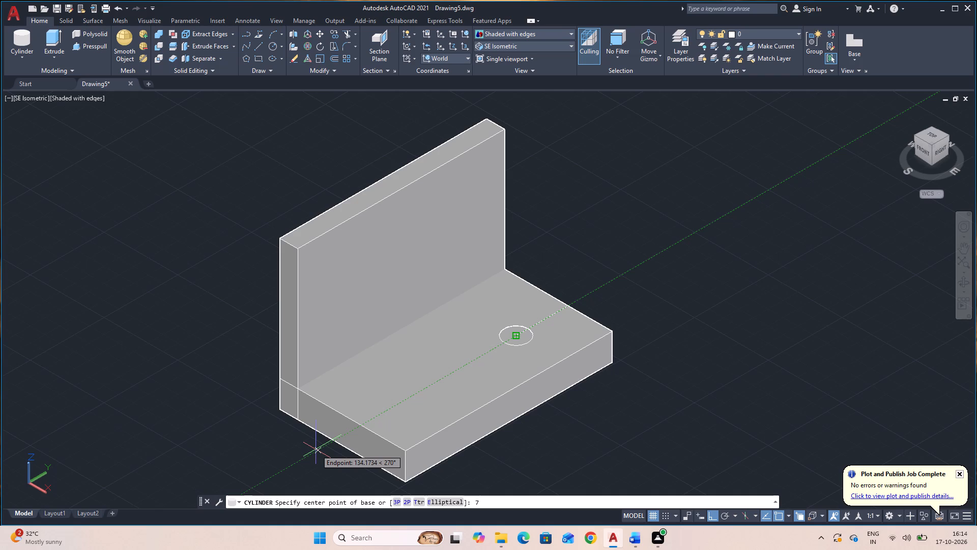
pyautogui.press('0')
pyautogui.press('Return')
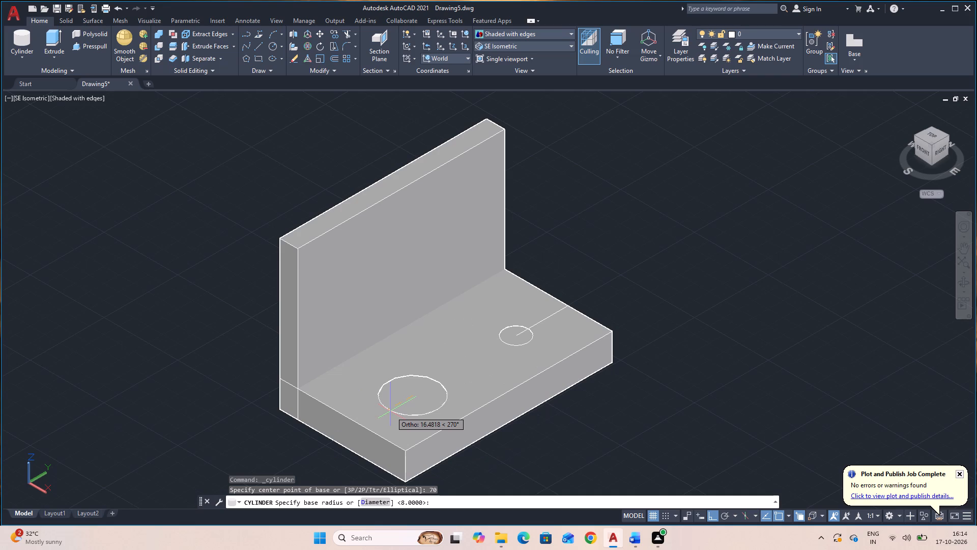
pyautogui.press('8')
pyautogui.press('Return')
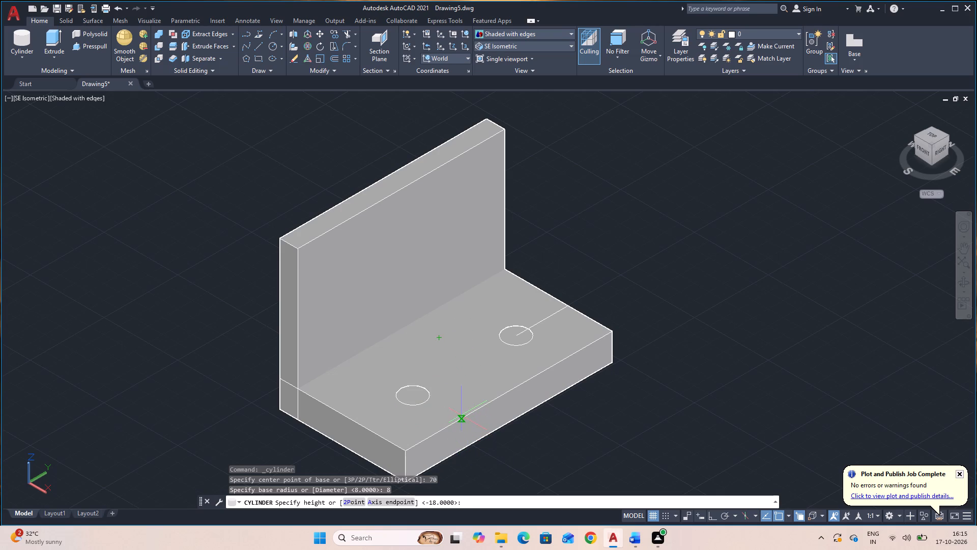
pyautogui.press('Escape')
# Draw a second cylinder of radius 8 and height -18, centred 70 from the first along the construction line's extension.
pyautogui.click(18, 36)
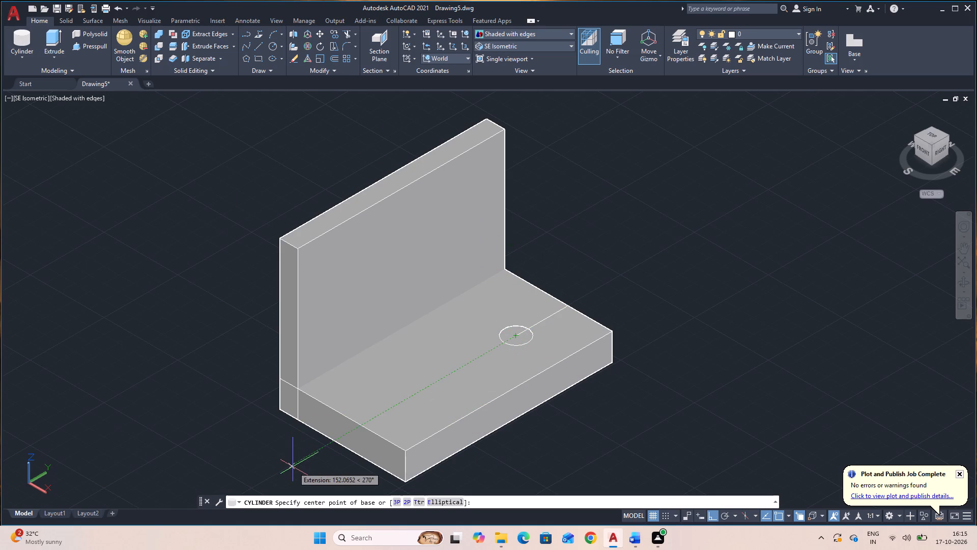
pyautogui.write('70')
pyautogui.press('Return')
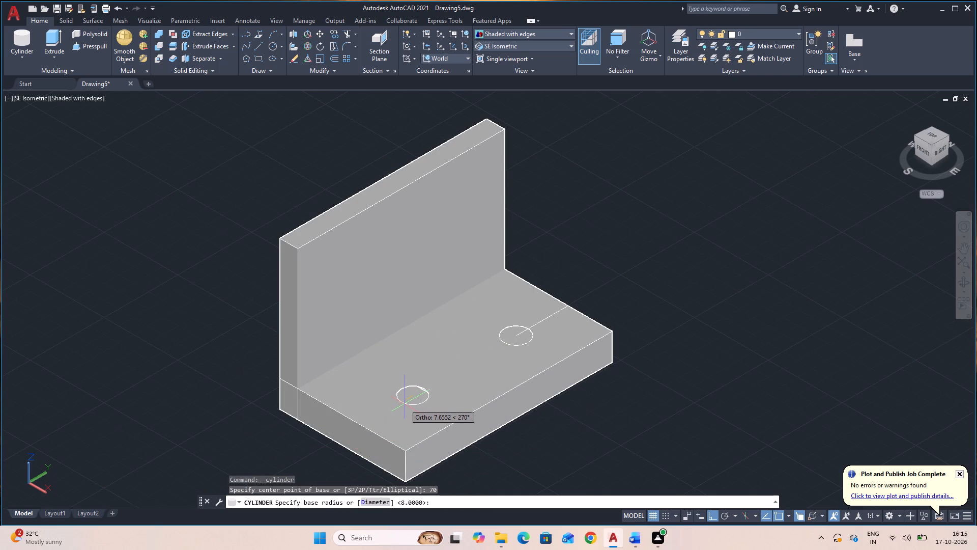
pyautogui.press('8')
pyautogui.press('Return')
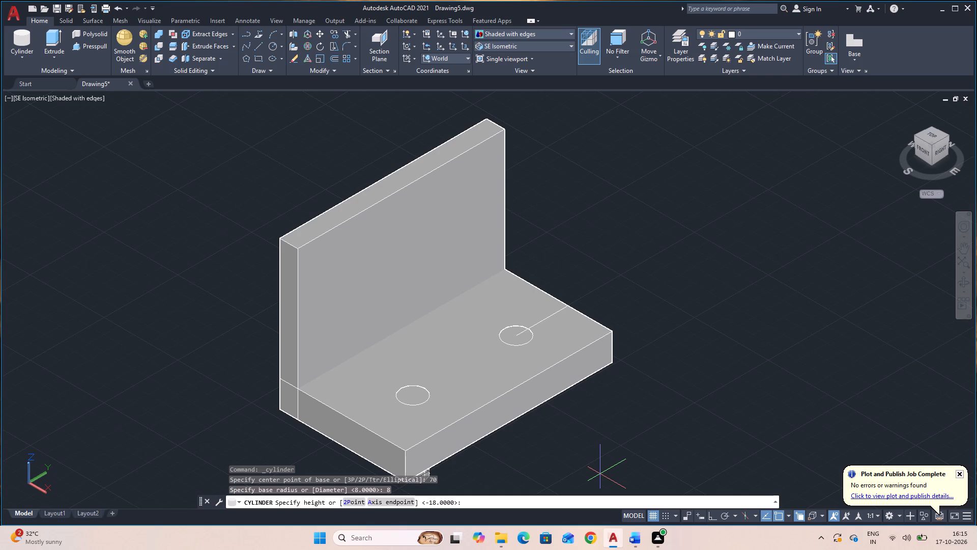
pyautogui.press('Return')
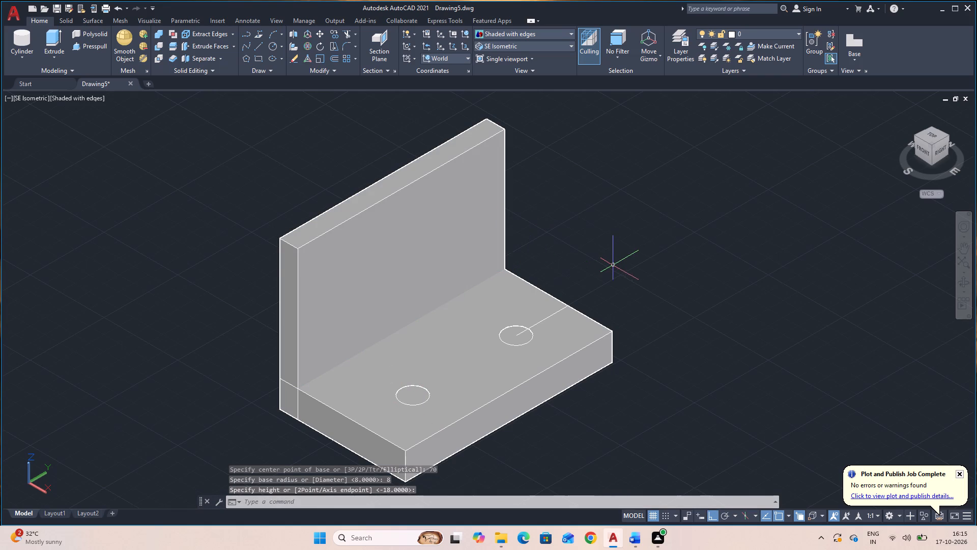
# Subtract both radius 8 cylinders from the base plate and upright wall, selected together as the solids to cut.
pyautogui.write('SU')
pyautogui.press('space')
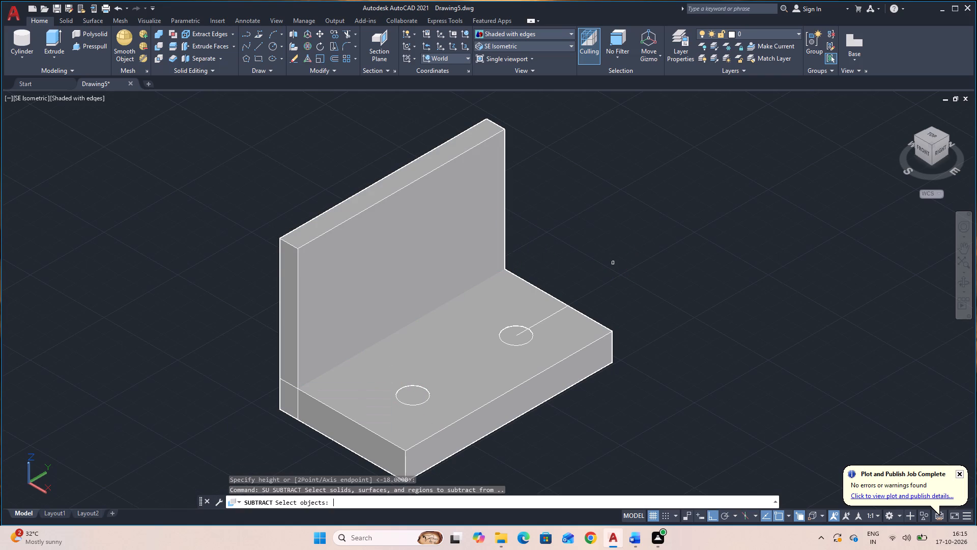
pyautogui.click(557, 347)
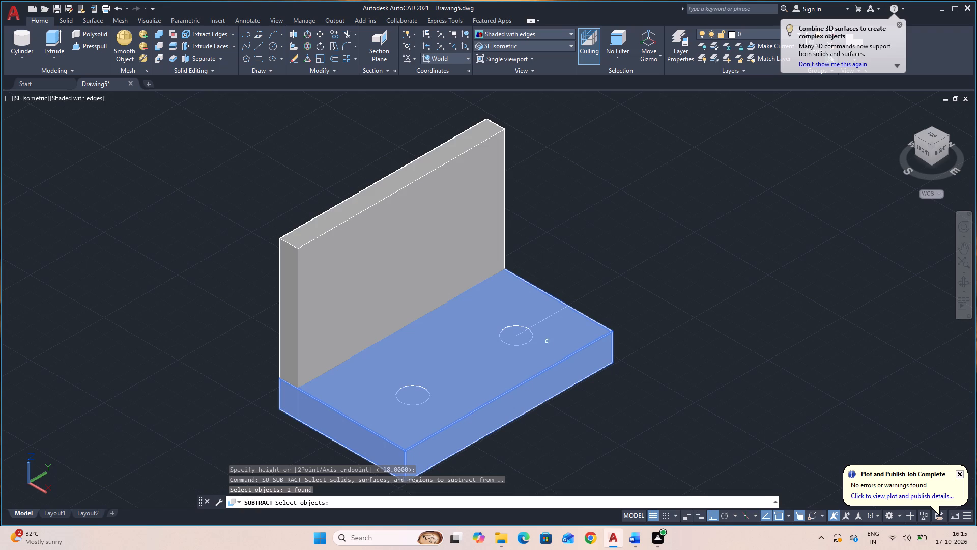
pyautogui.click(425, 257)
pyautogui.press('space')
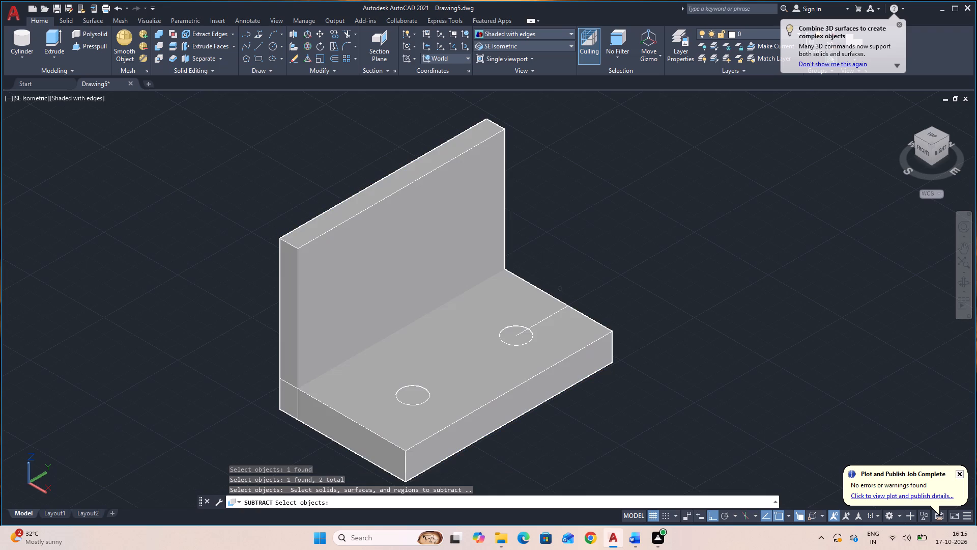
pyautogui.click(511, 329)
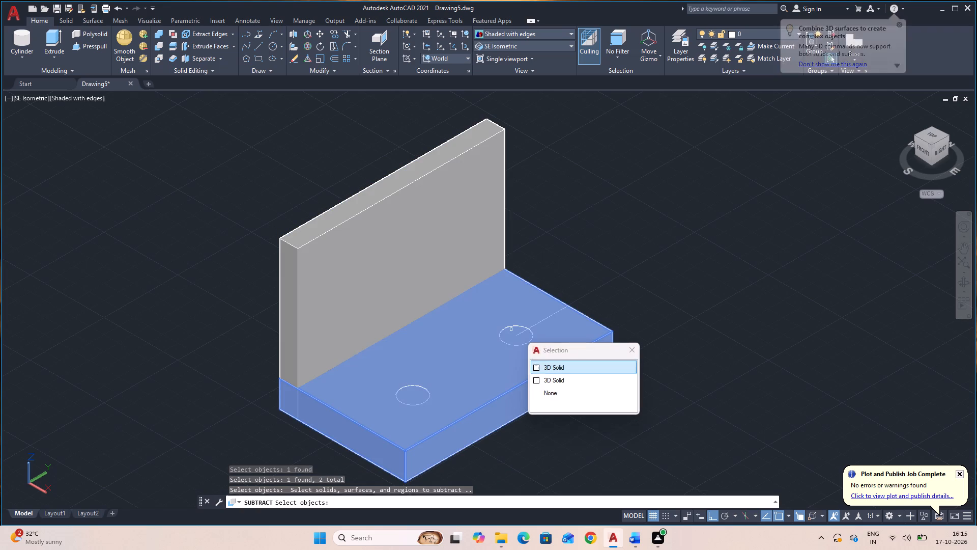
pyautogui.click(535, 375)
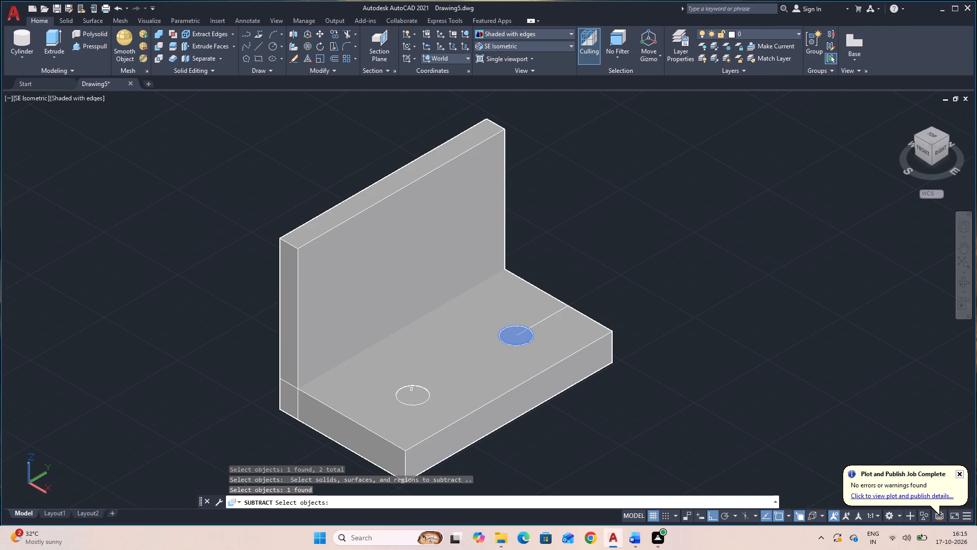
pyautogui.click(410, 395)
pyautogui.click(460, 442)
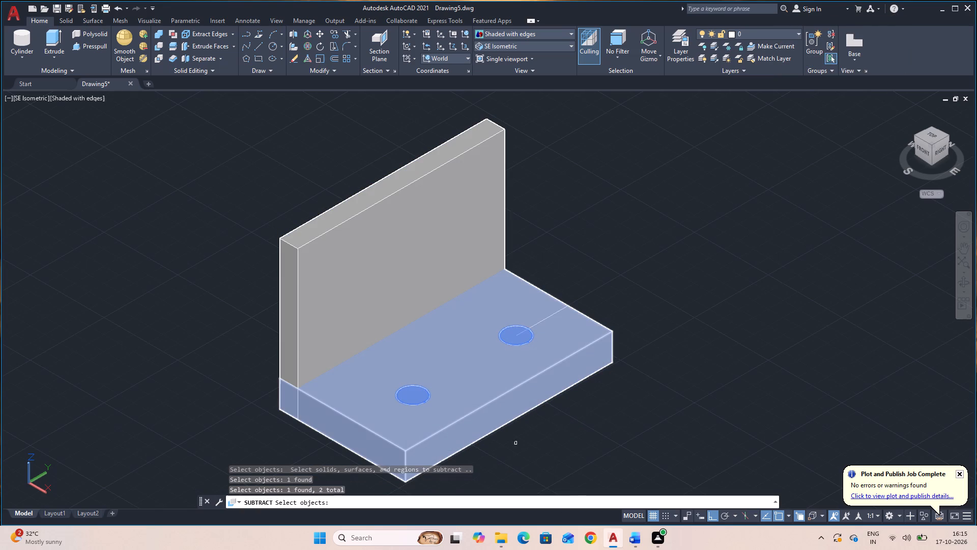
pyautogui.press('space')
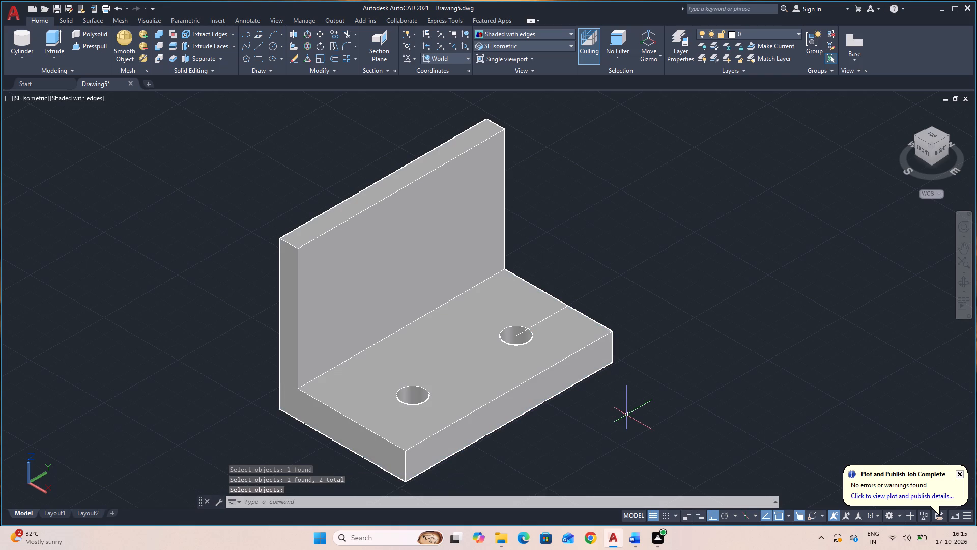
# Delete the construction line on the base plate's top face.
pyautogui.click(519, 333)
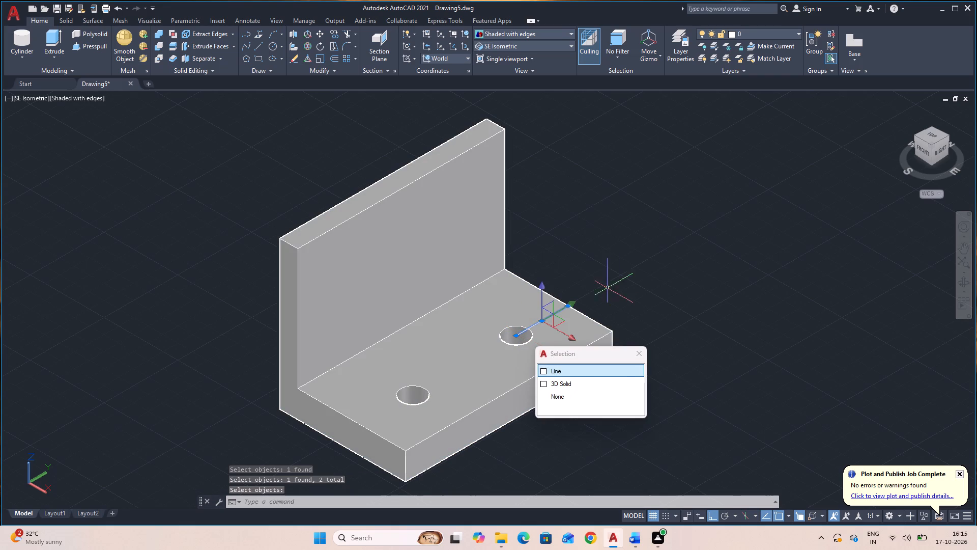
pyautogui.press('Delete')
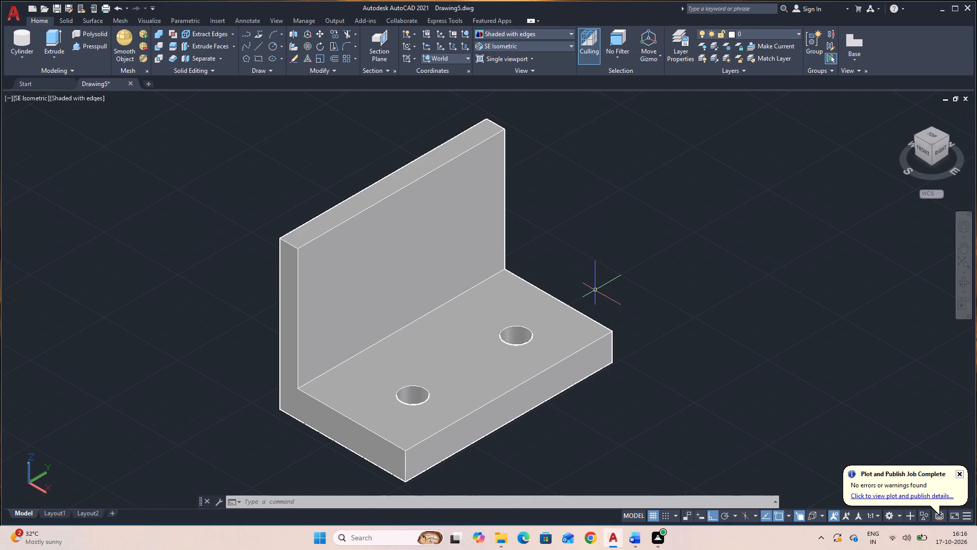
# Draw a 38-long vertical line up the wall's inner face, starting 20 along the wall-base edge from its low-Y end.
pyautogui.write('L')
pyautogui.press('space')
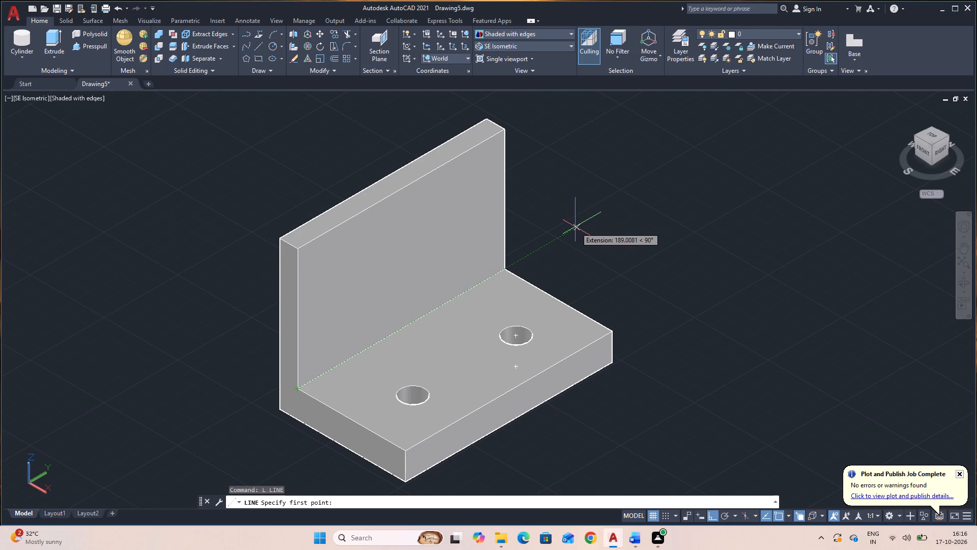
pyautogui.write('20')
pyautogui.press('Return')
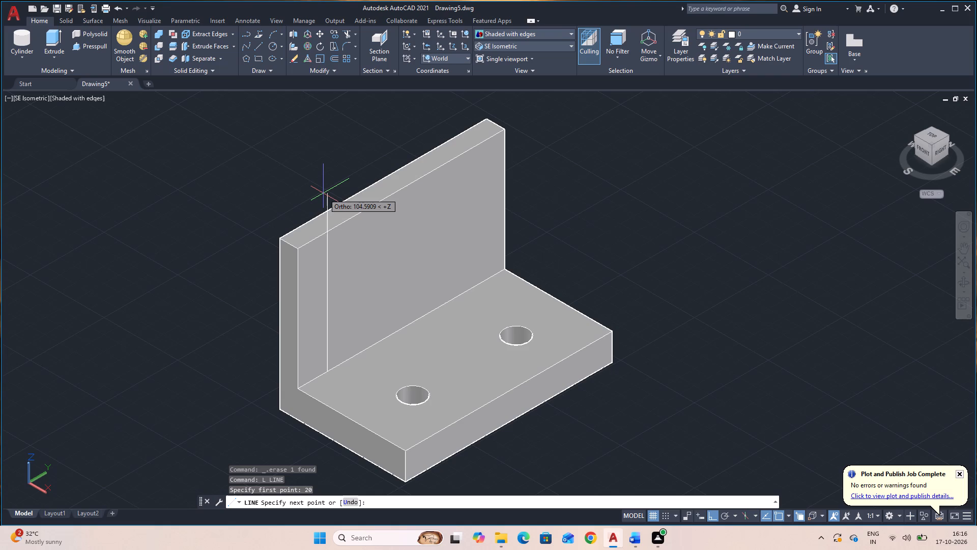
pyautogui.write('38')
pyautogui.press('Return')
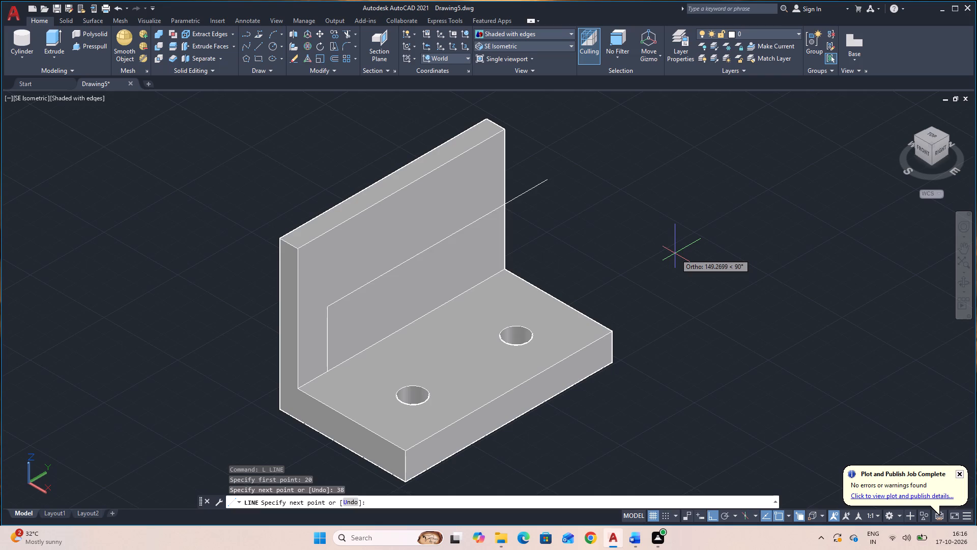
pyautogui.press('Escape')
# Draw a cylinder of radius 20 centred on the vertical line's upper end, its axis endpoint 18 outward from the wall along X.
pyautogui.click(23, 23)
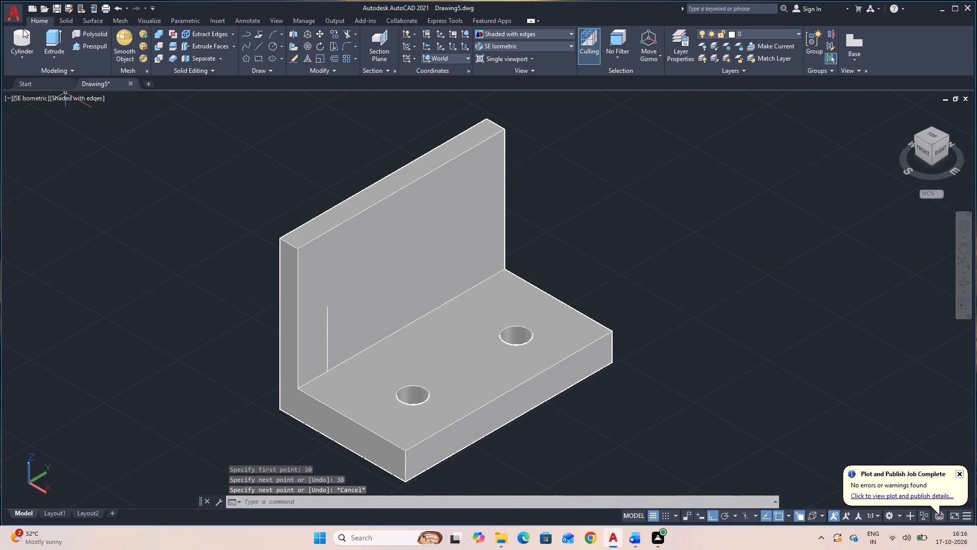
pyautogui.click(255, 167)
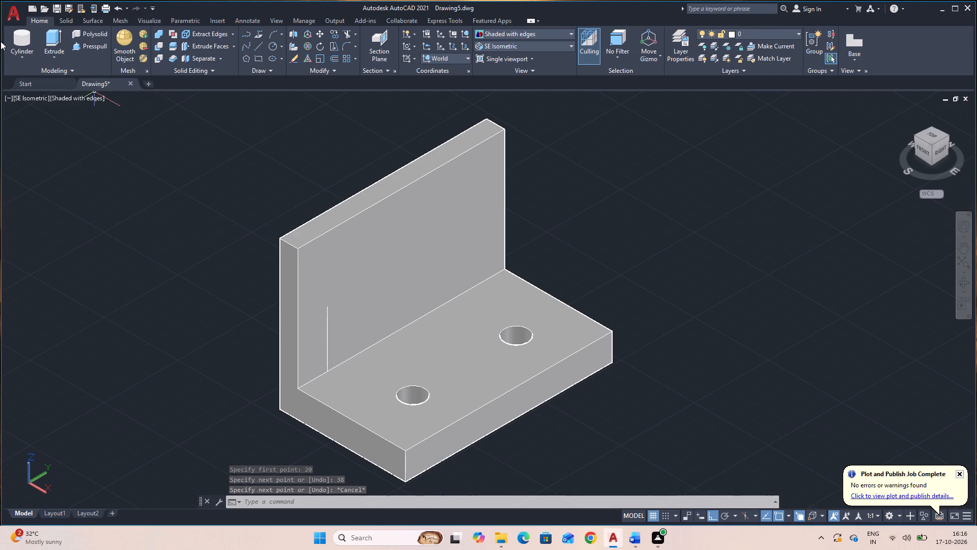
pyautogui.click(15, 41)
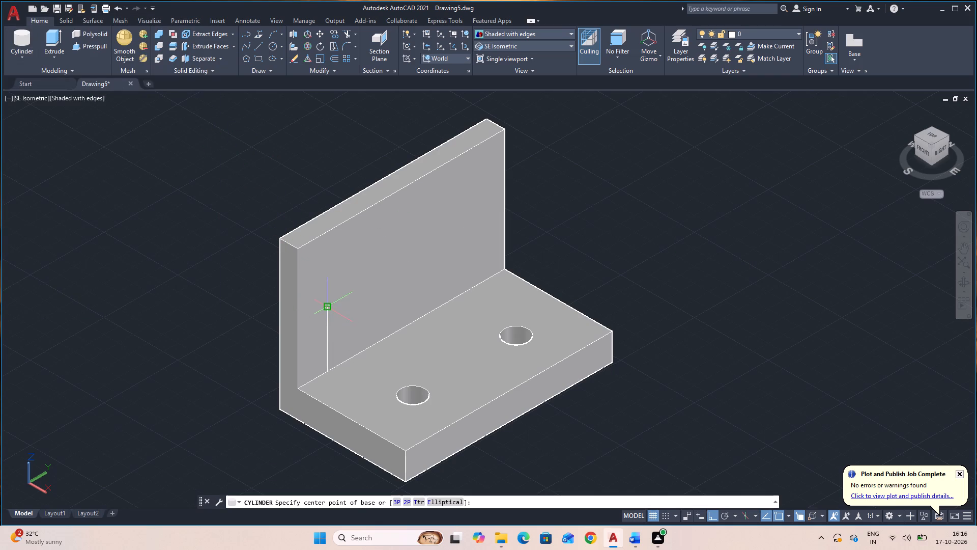
pyautogui.click(328, 309)
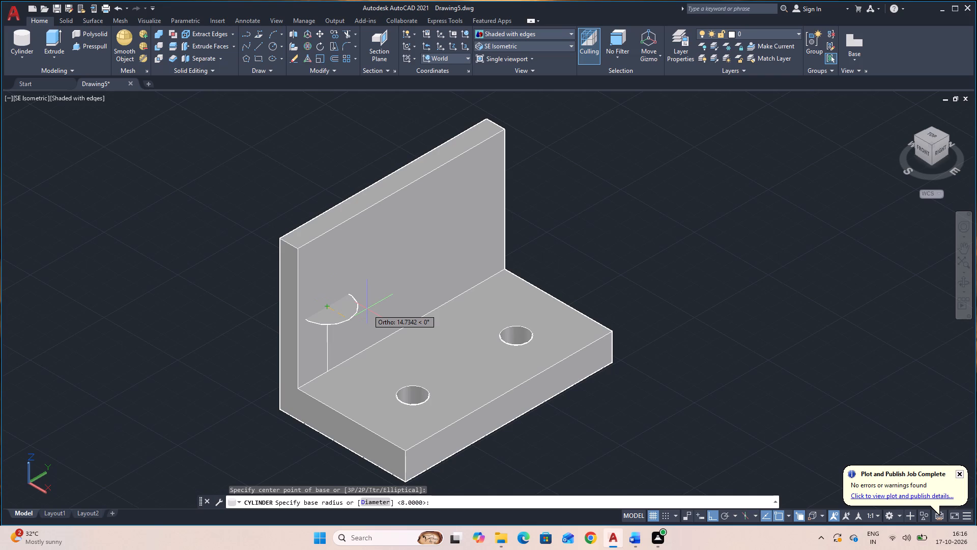
pyautogui.write('20')
pyautogui.press('Return')
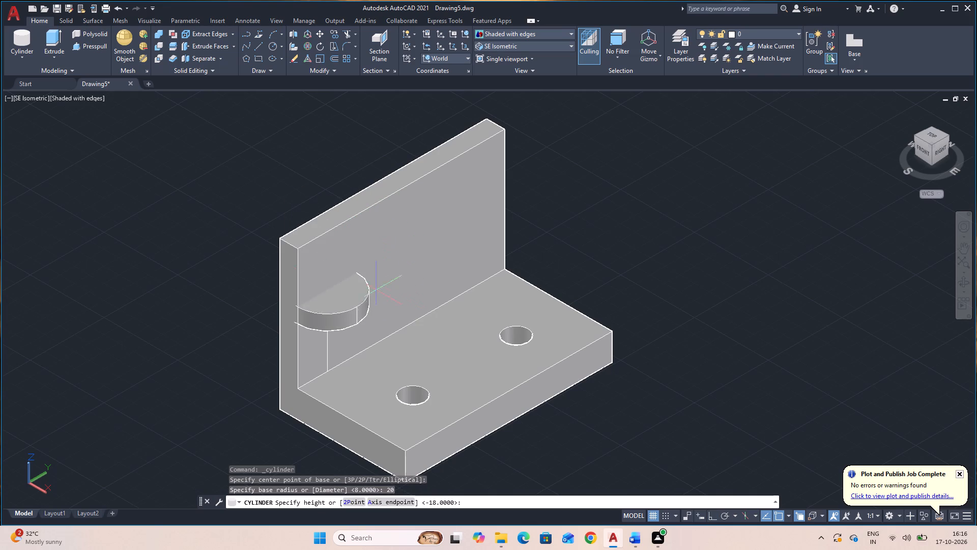
pyautogui.click(394, 499)
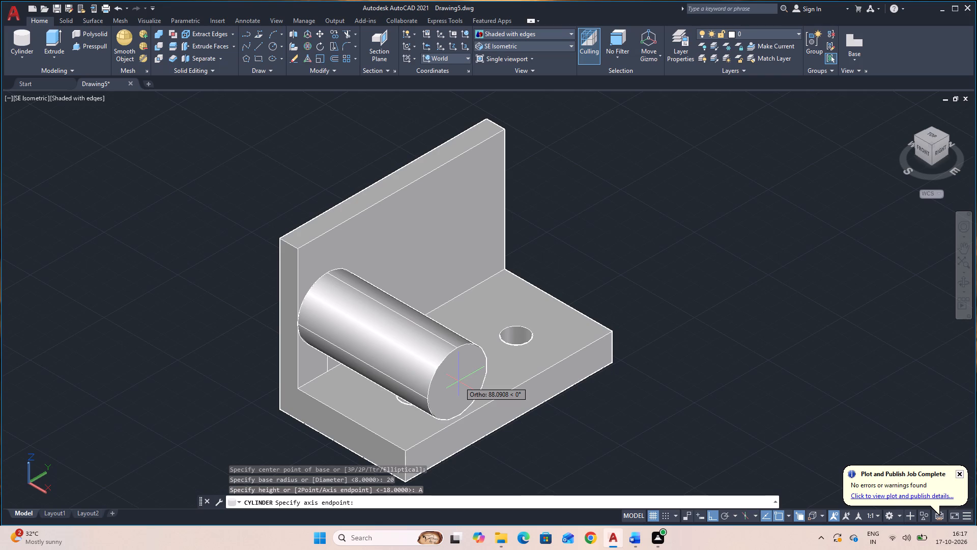
pyautogui.write('18')
pyautogui.press('Return')
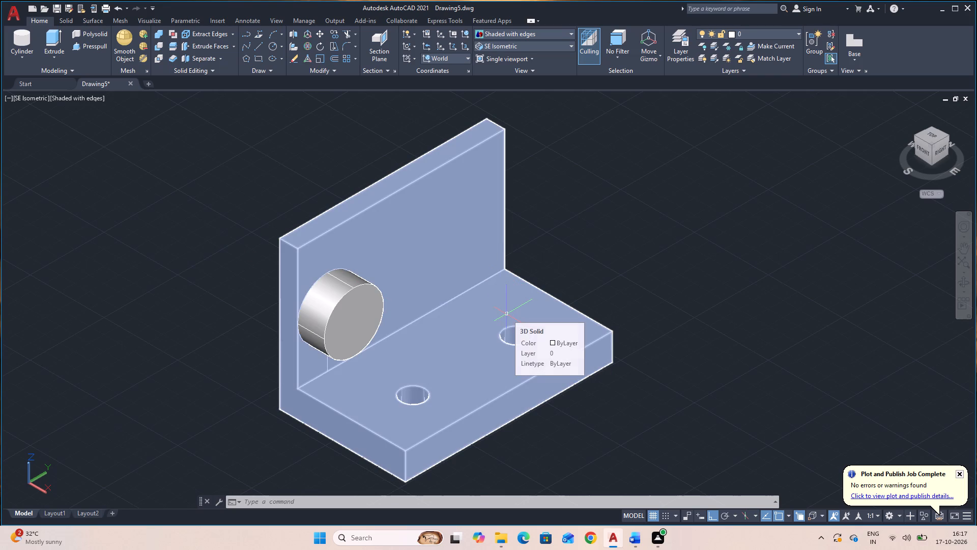
# Draw a vertical line up the wall's inner face to its top edge, starting 50 along the wall-base edge from its high-Y end.
pyautogui.write('LL')
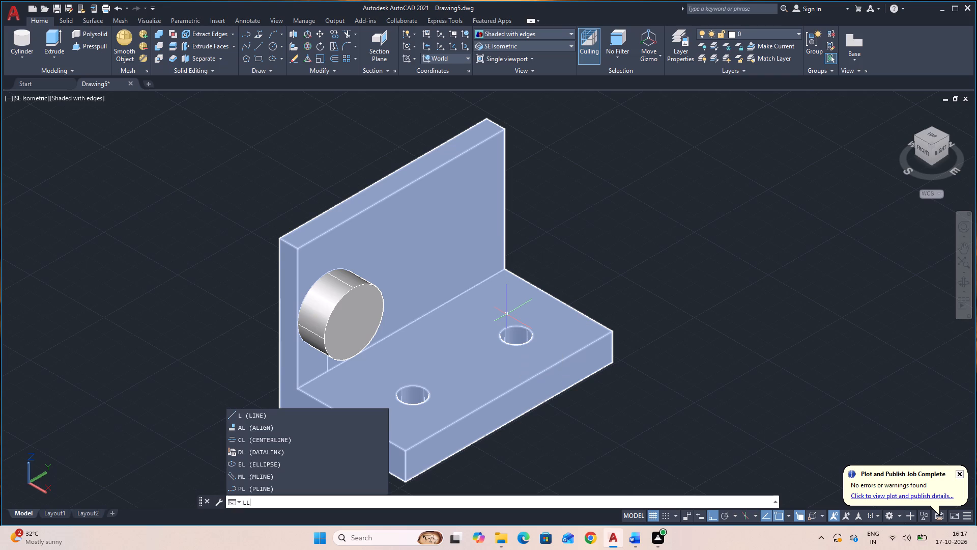
pyautogui.press('BackSpace')
pyautogui.press('space')
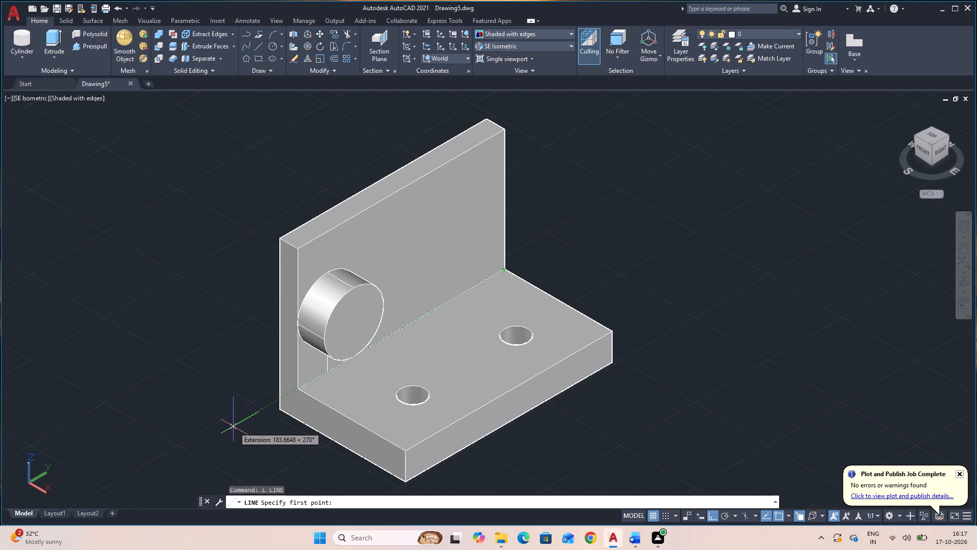
pyautogui.write('50')
pyautogui.press('Return')
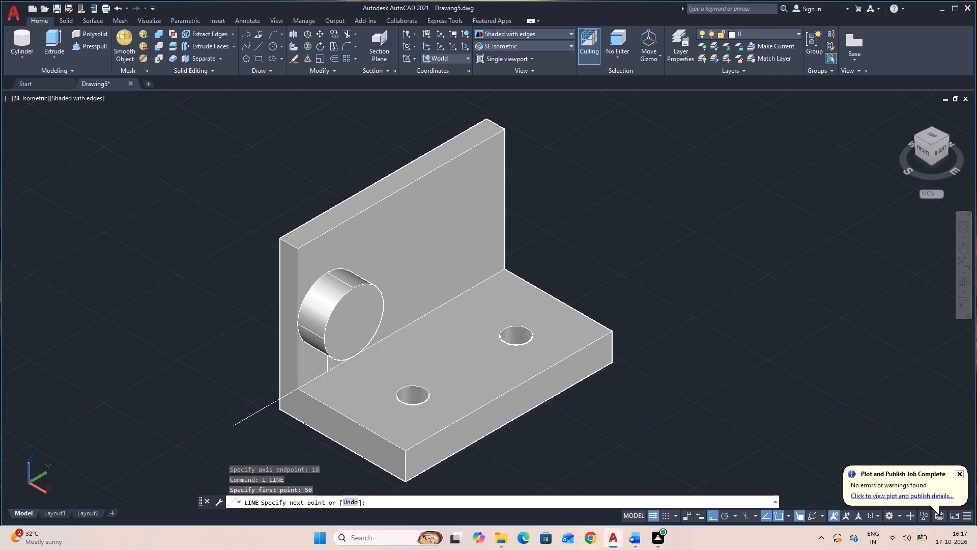
pyautogui.click(427, 171)
pyautogui.press('Escape')
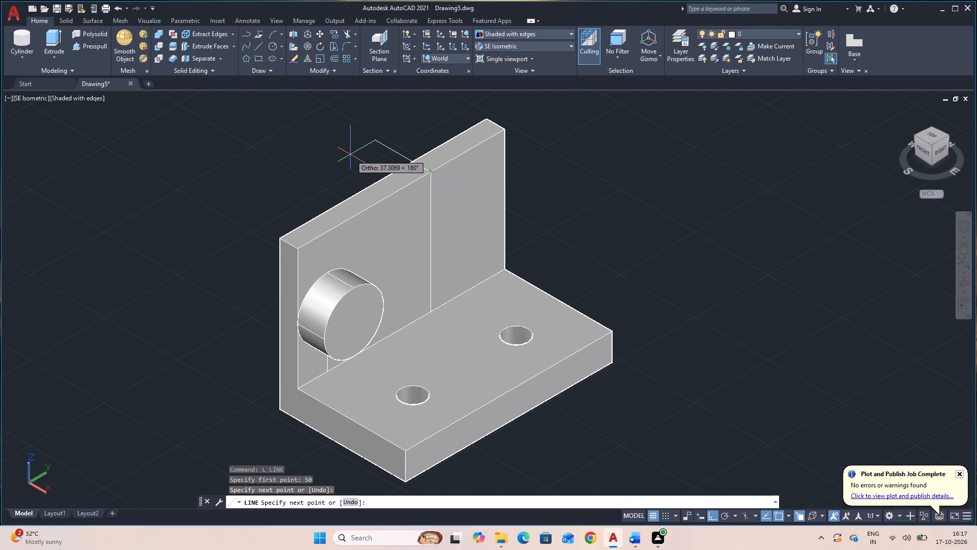
# Draw a cylinder of diameter 55 centred on the new line's upper end, its axis endpoint 36 outward from the wall along X.
pyautogui.click(26, 38)
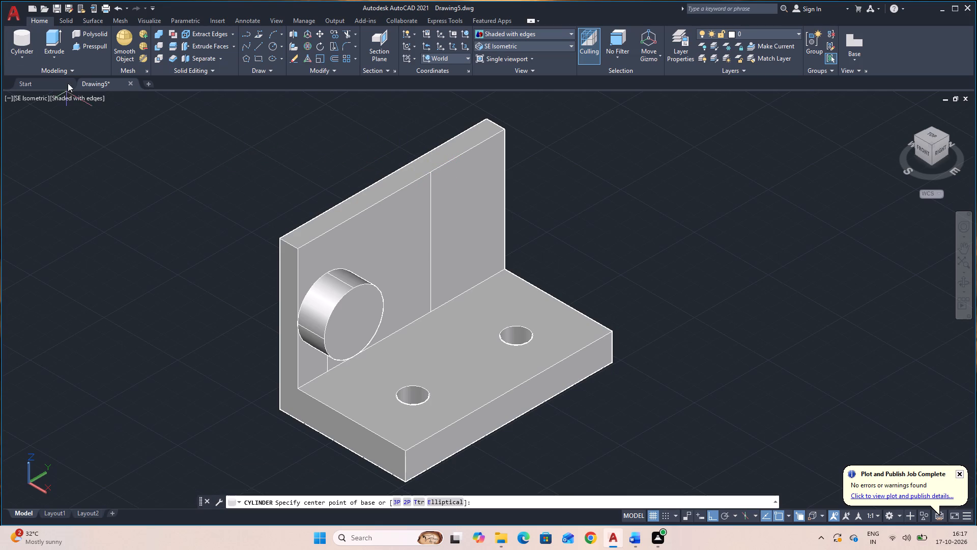
pyautogui.click(432, 172)
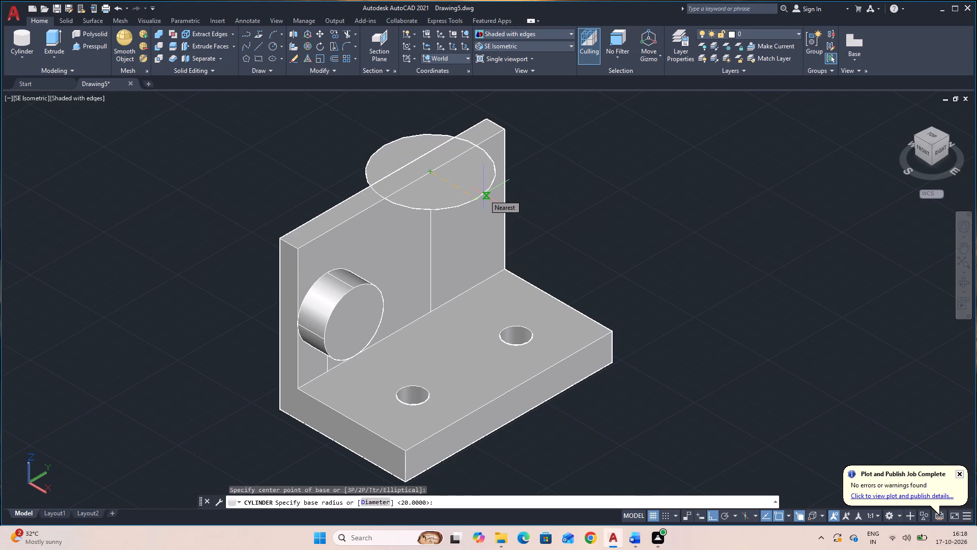
pyautogui.write('D')
pyautogui.press('space')
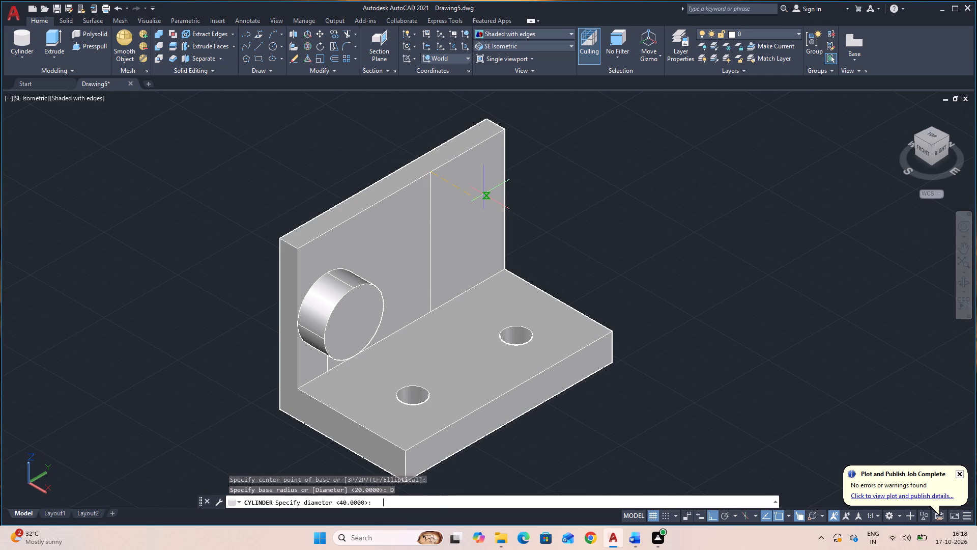
pyautogui.write('55')
pyautogui.press('Return')
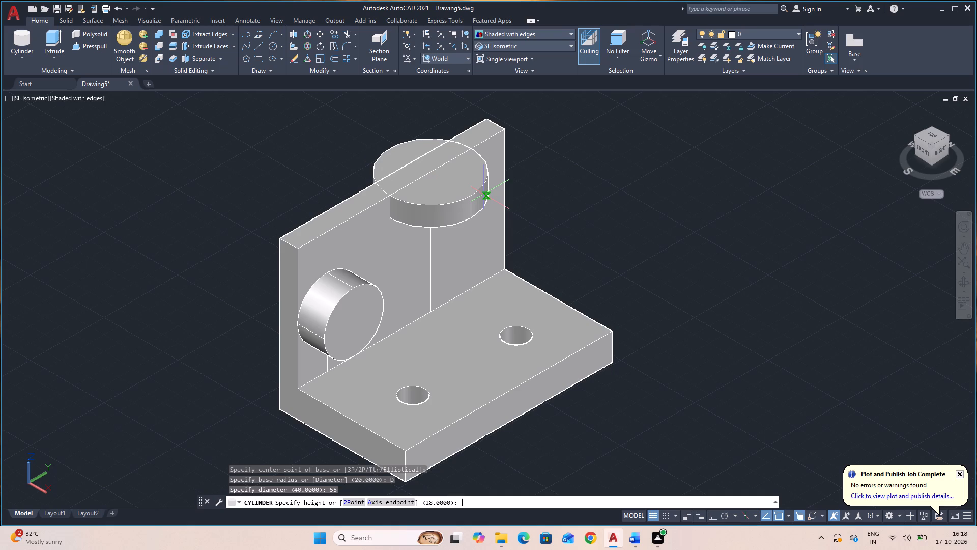
pyautogui.click(398, 499)
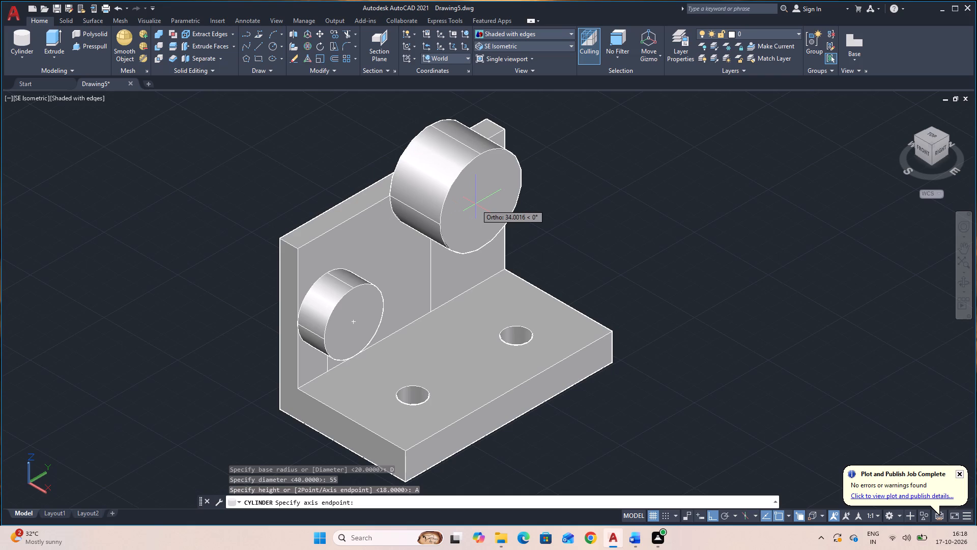
pyautogui.write('36')
pyautogui.press('Return')
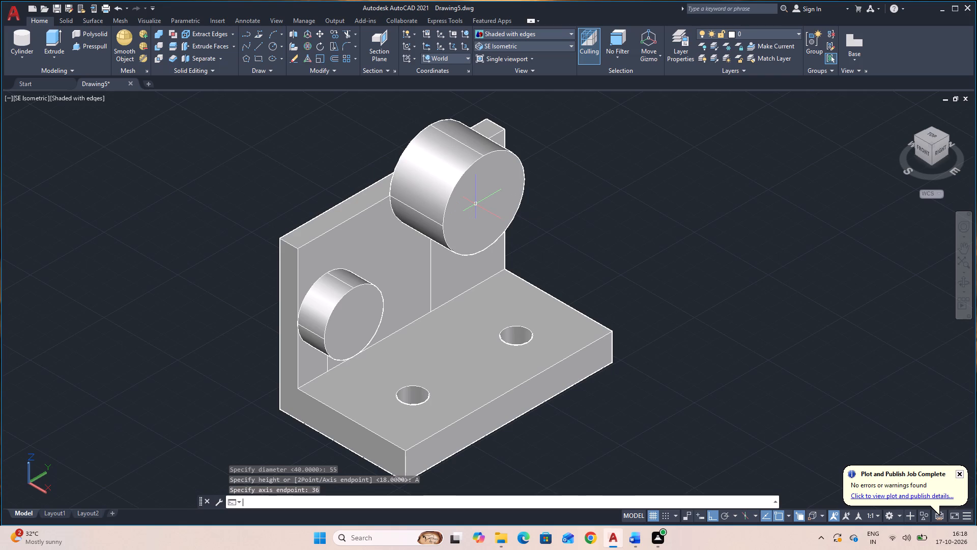
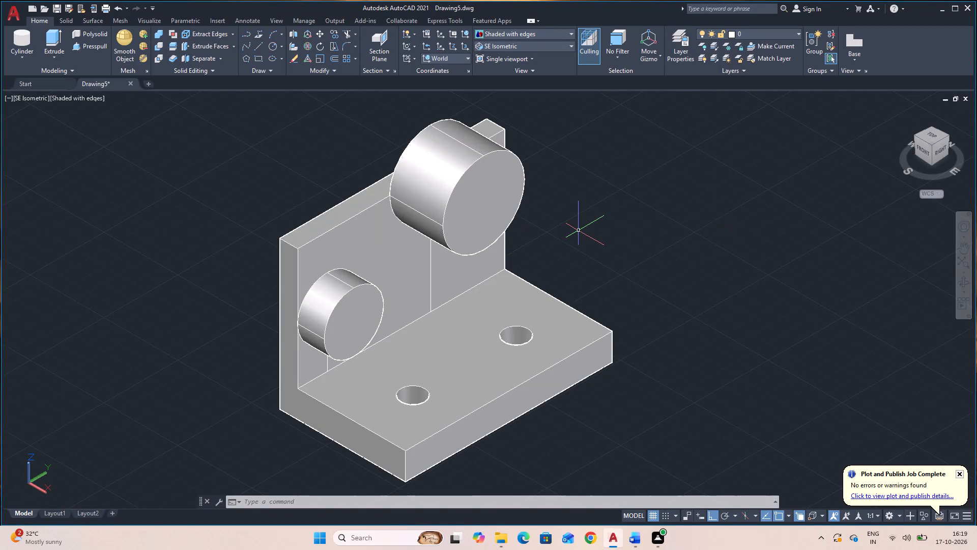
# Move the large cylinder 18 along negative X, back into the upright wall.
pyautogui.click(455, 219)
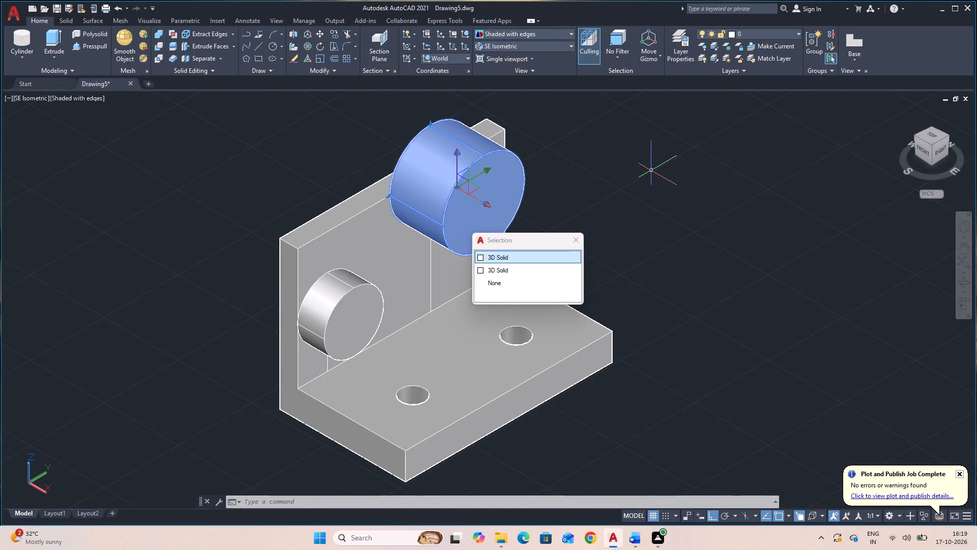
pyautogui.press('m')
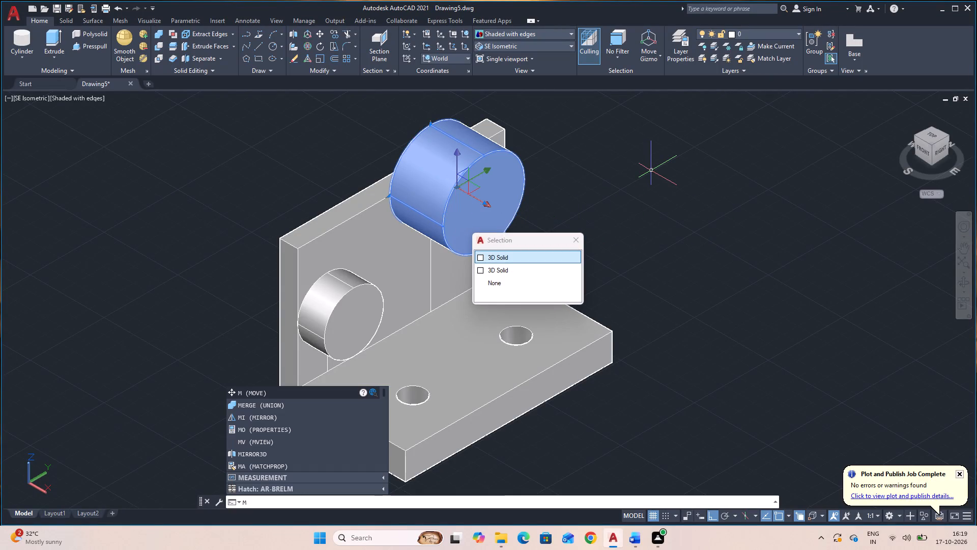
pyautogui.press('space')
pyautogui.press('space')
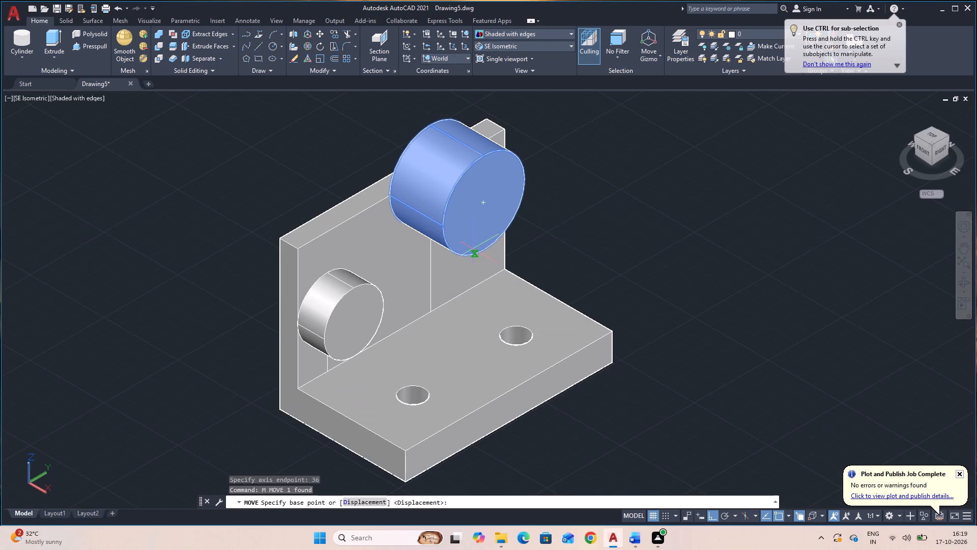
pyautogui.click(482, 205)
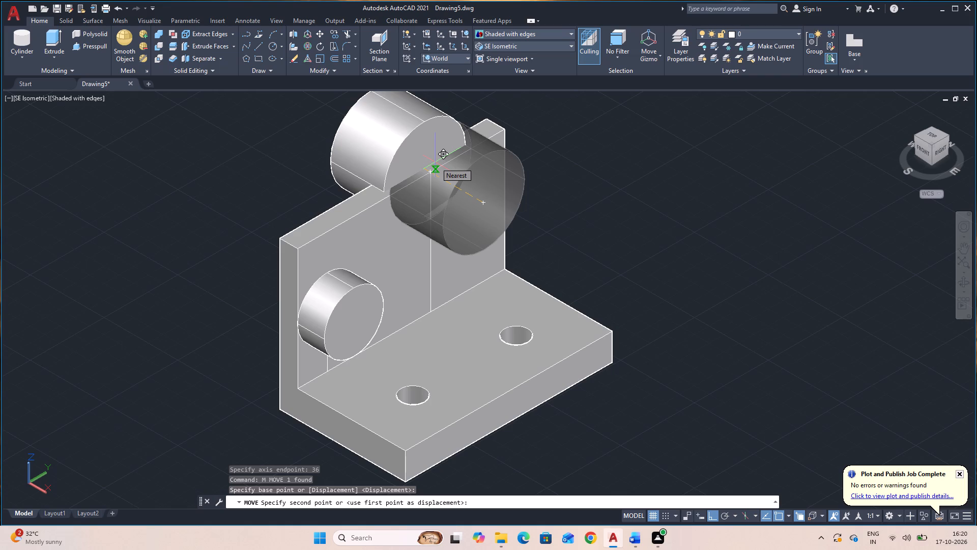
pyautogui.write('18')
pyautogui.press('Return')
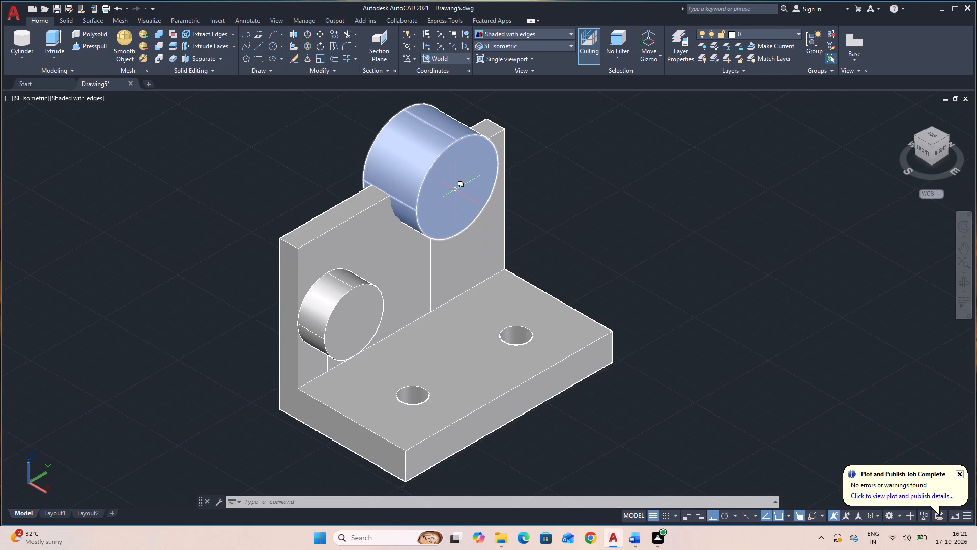
# Move the large cylinder along positive Y, clear of the upright wall.
pyautogui.click(426, 208)
pyautogui.press('space')
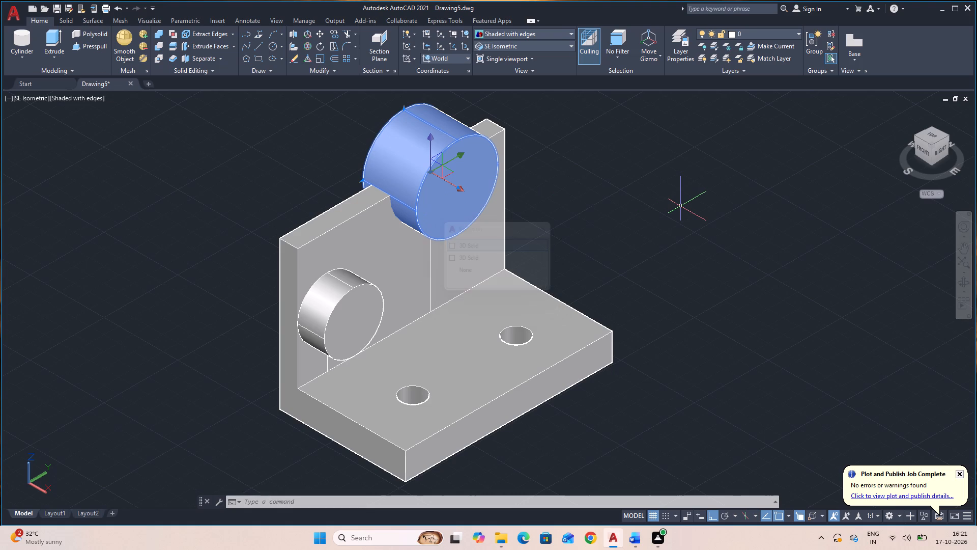
pyautogui.press('m')
pyautogui.press('space')
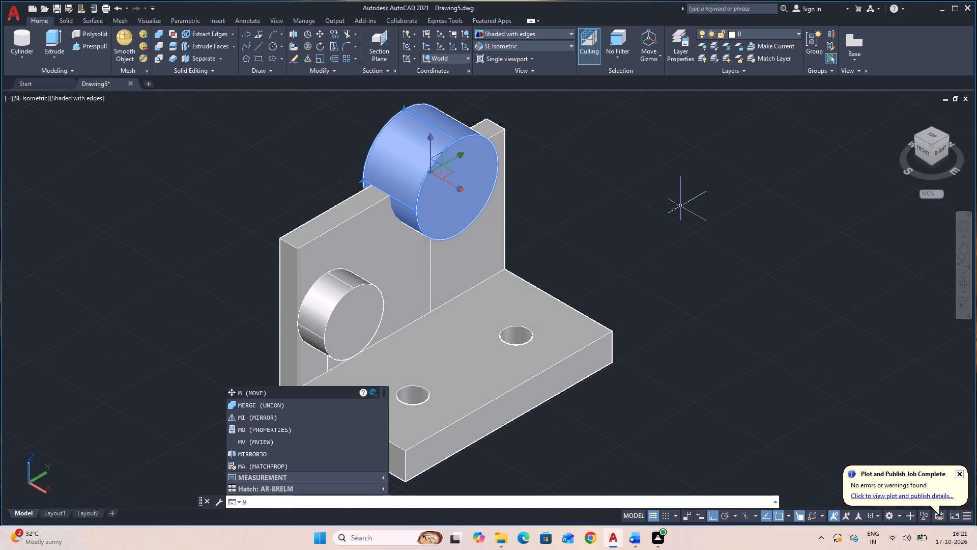
pyautogui.click(456, 185)
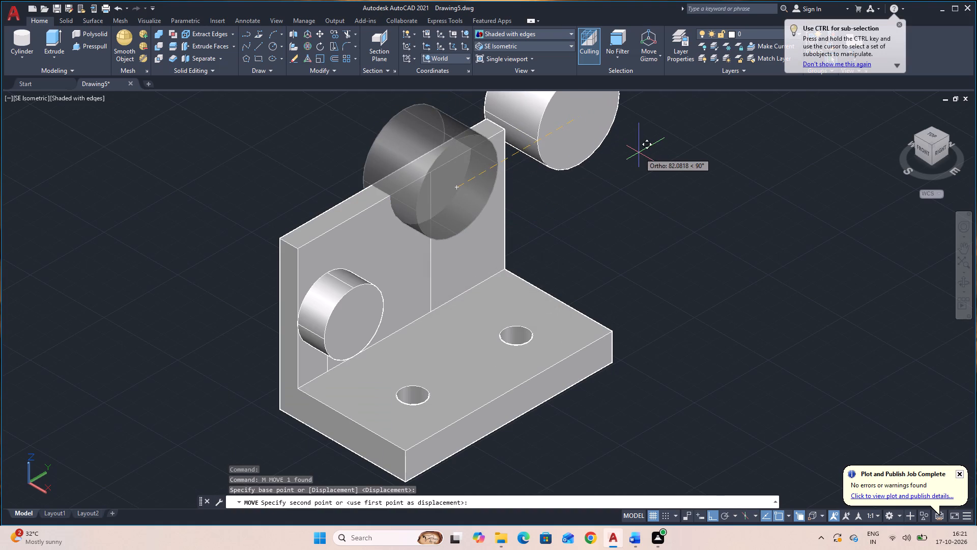
pyautogui.click(708, 153)
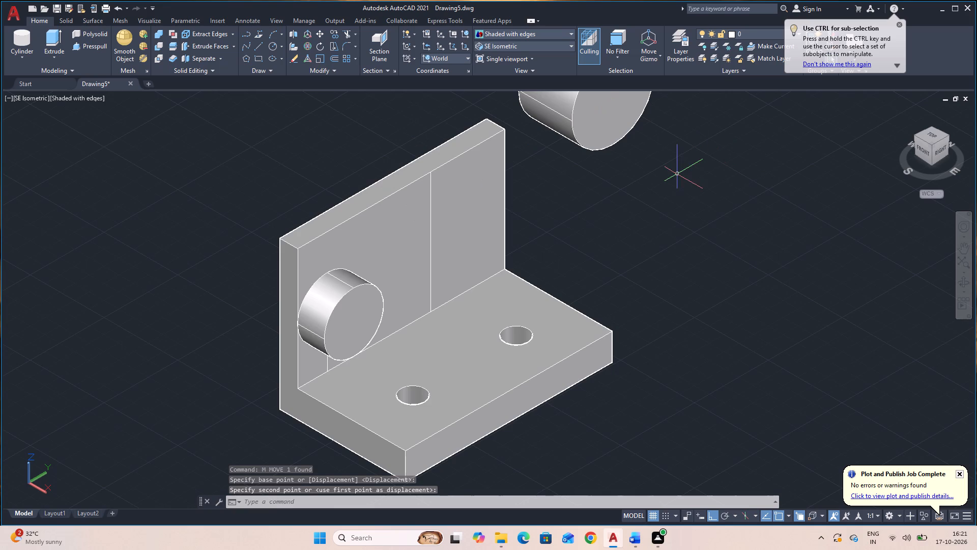
# Draw an 18-long helper line toward negative X, starting at the low-Y quadrant of the large cylinder's outer face.
pyautogui.moveTo(677, 174); pyautogui.dragTo(650, 269, button='middle')
pyautogui.write('L')
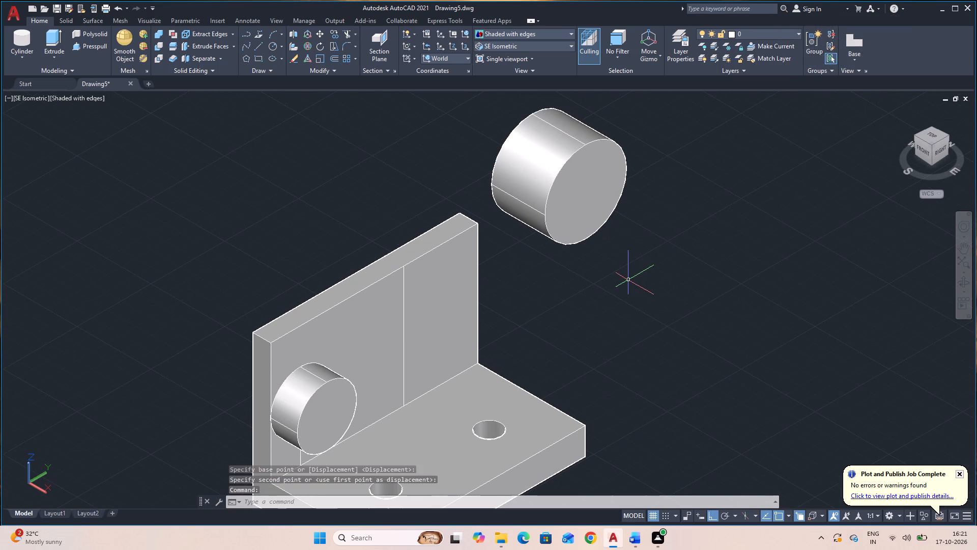
pyautogui.press('space')
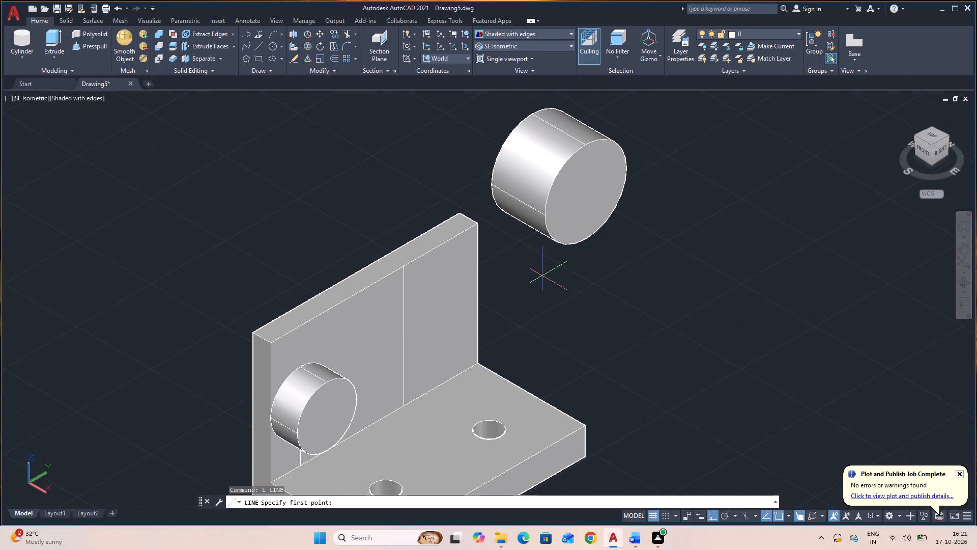
pyautogui.keyDown('shift'); pyautogui.moveTo(542, 277); pyautogui.dragTo(547, 289, button='right'); pyautogui.keyUp('shift')
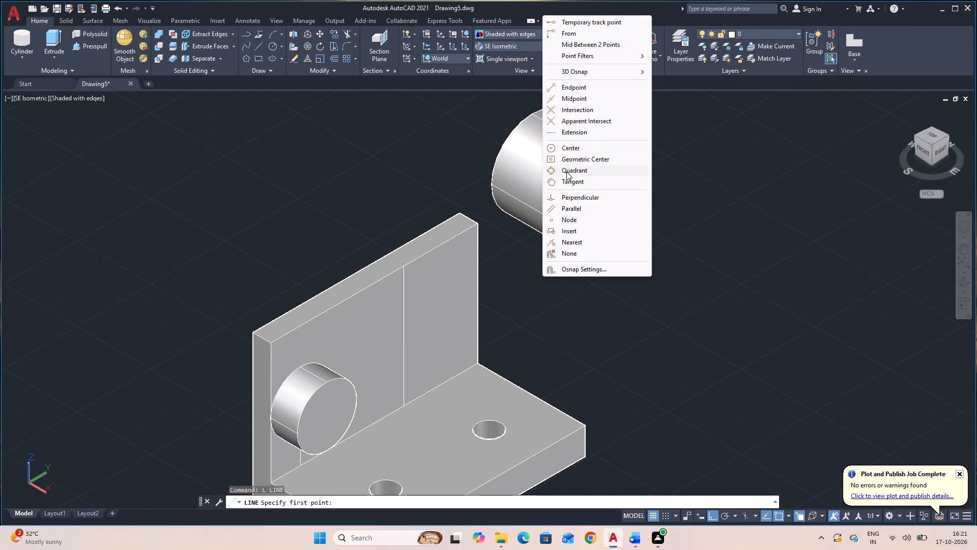
pyautogui.click(568, 170)
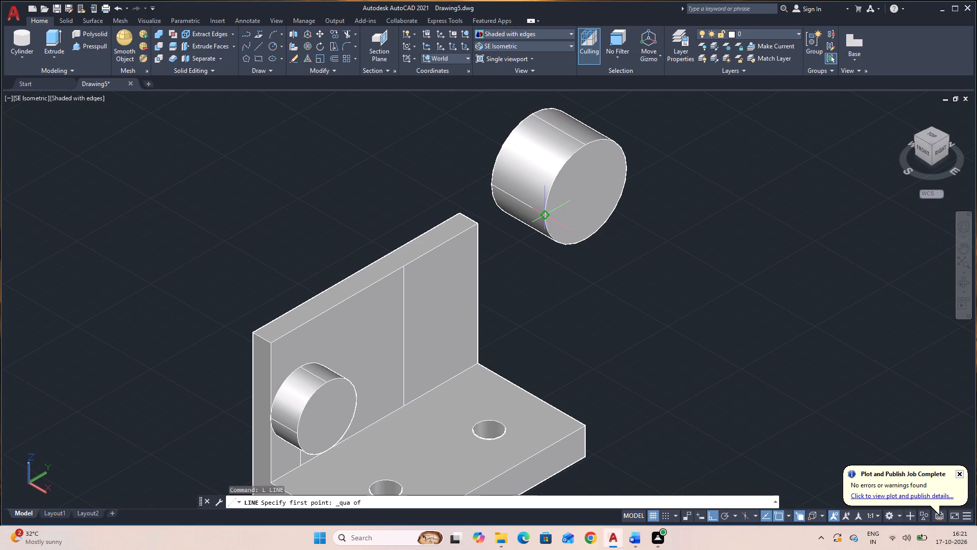
pyautogui.click(547, 217)
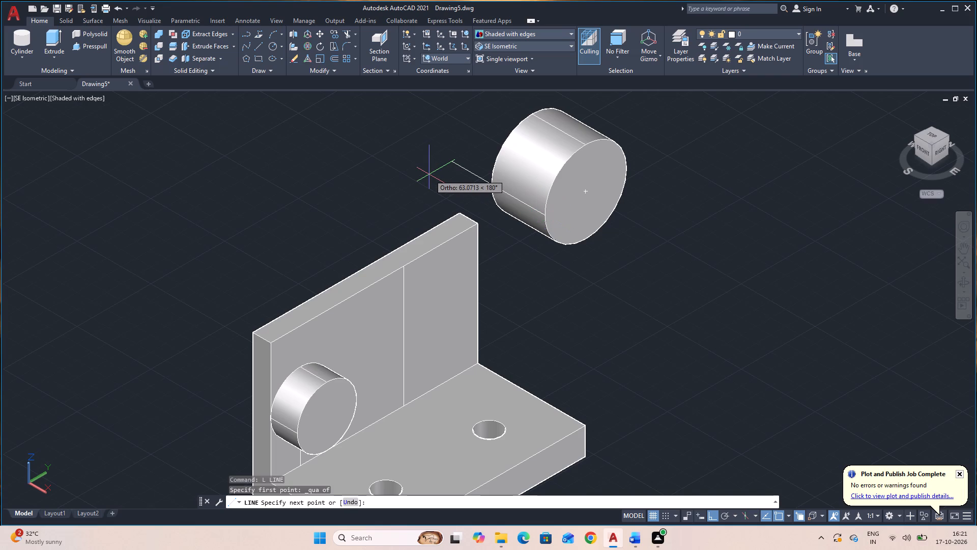
pyautogui.write('18')
pyautogui.press('Return')
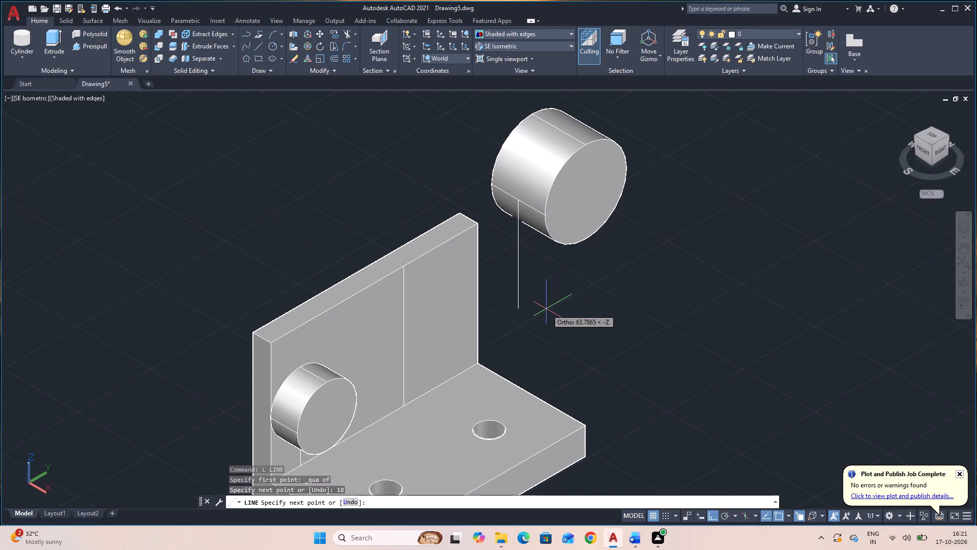
pyautogui.press('Escape')
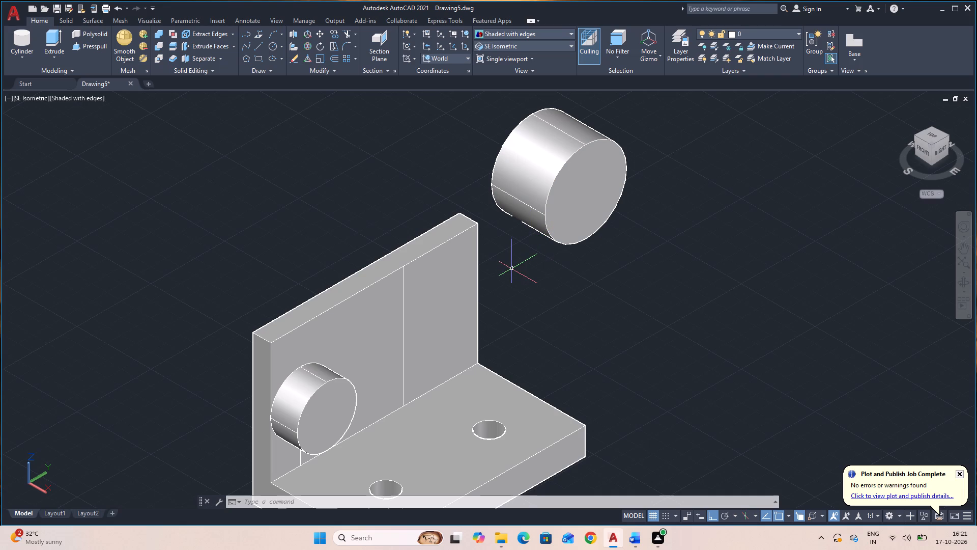
# Draw a line along the wall's top face from the midpoint of its low-Y end edge, ending level in Y with the taller vertical line.
pyautogui.write('L')
pyautogui.press('space')
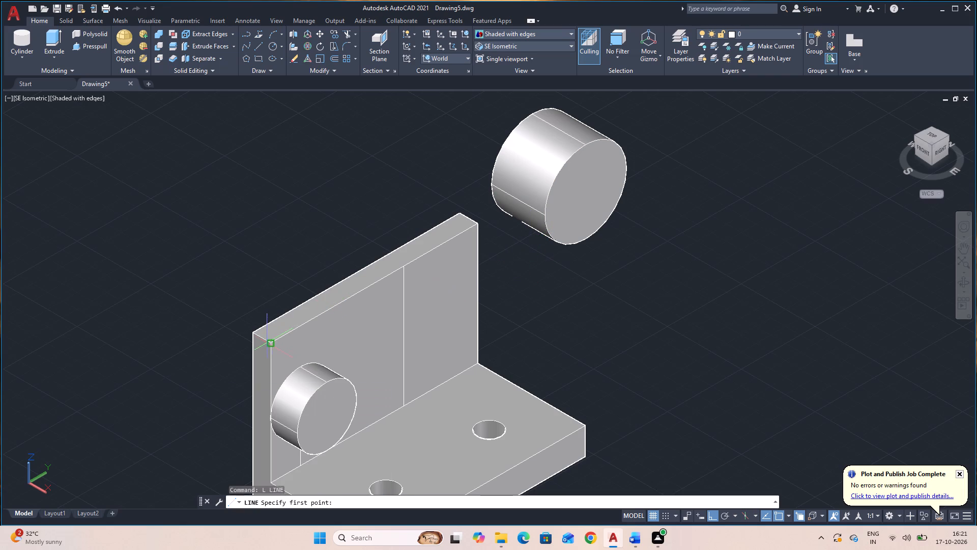
pyautogui.click(261, 338)
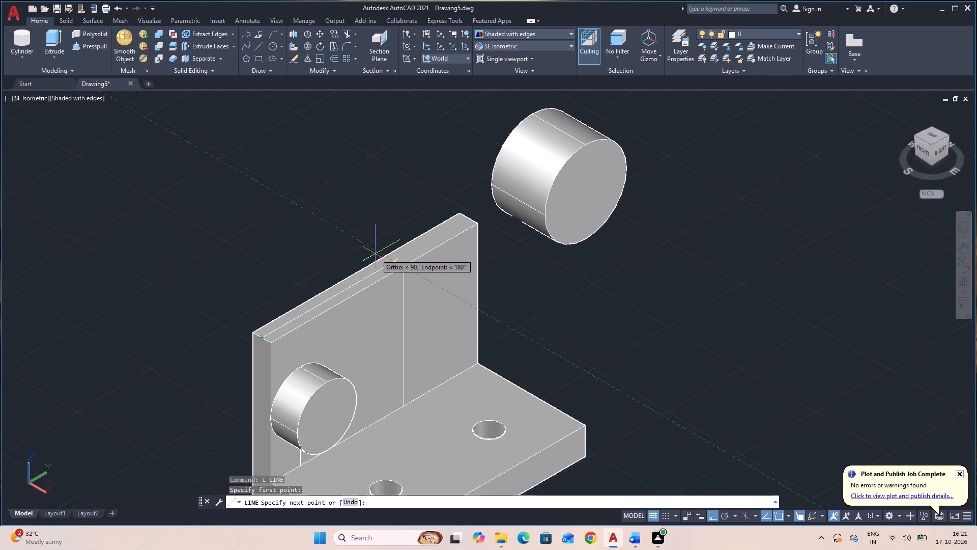
pyautogui.click(376, 252)
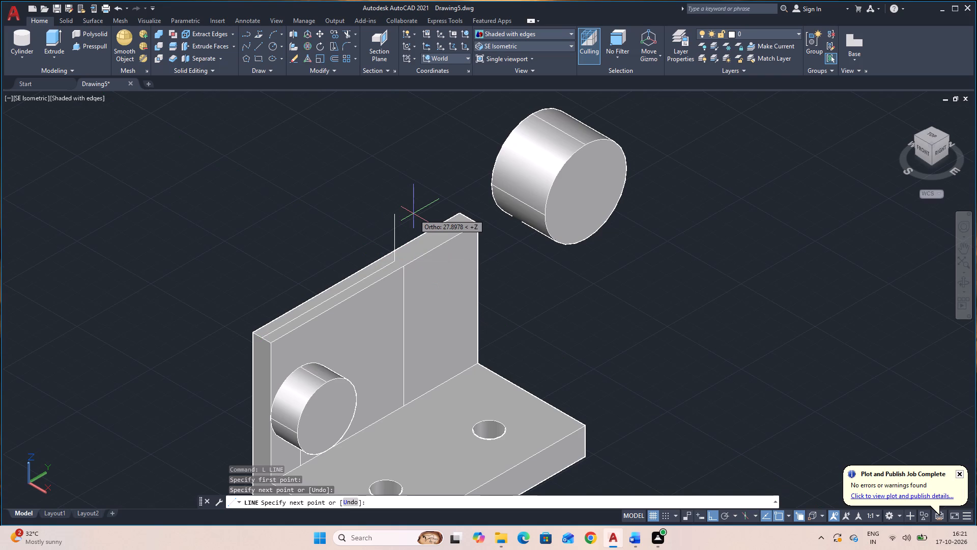
pyautogui.press('Escape')
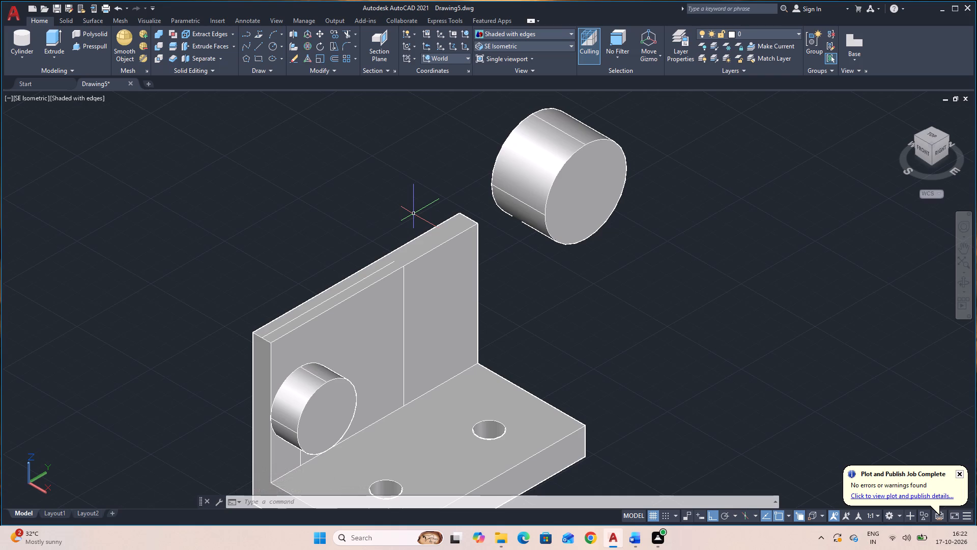
# Move the large cylinder from the inner end of its 18-long helper line to the high-Y end of the wall-top line.
pyautogui.click(580, 210)
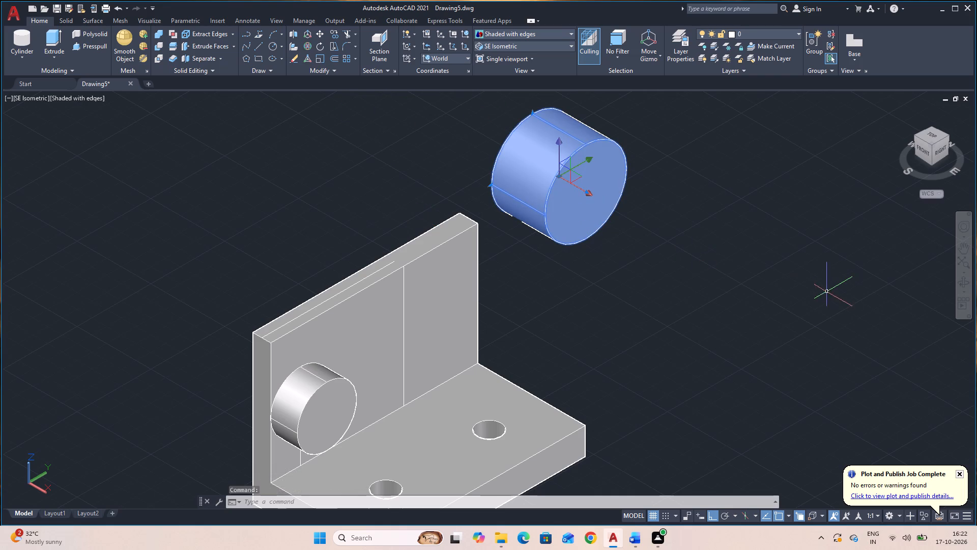
pyautogui.write('M')
pyautogui.press('space')
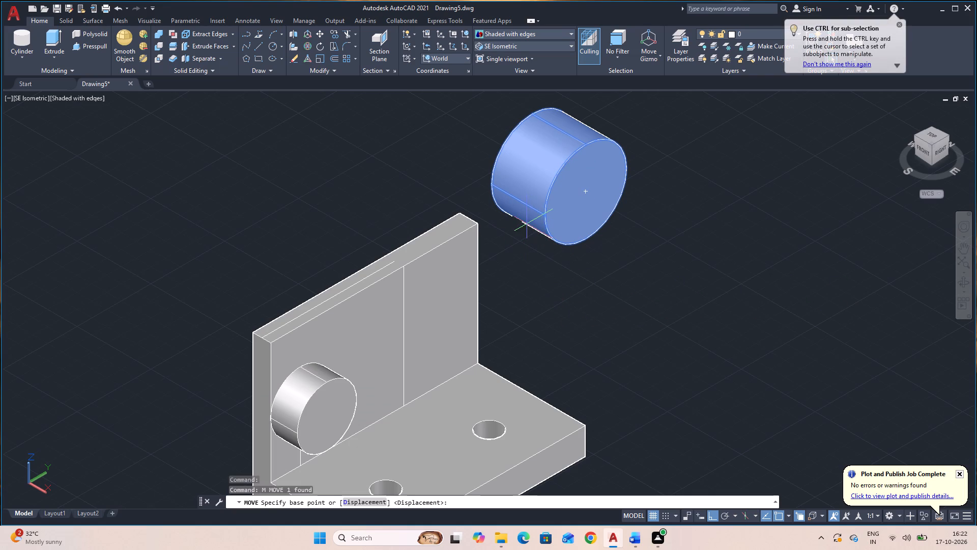
pyautogui.click(518, 199)
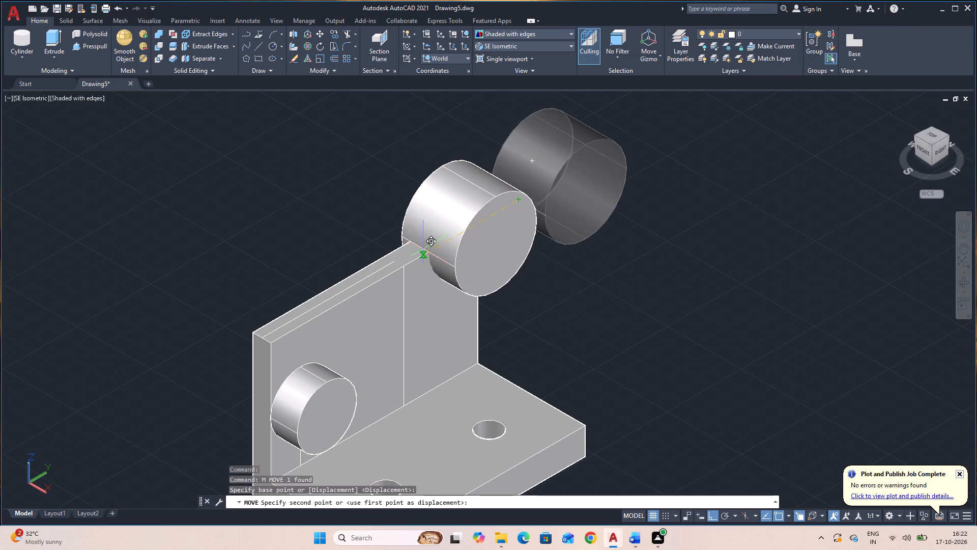
pyautogui.click(394, 261)
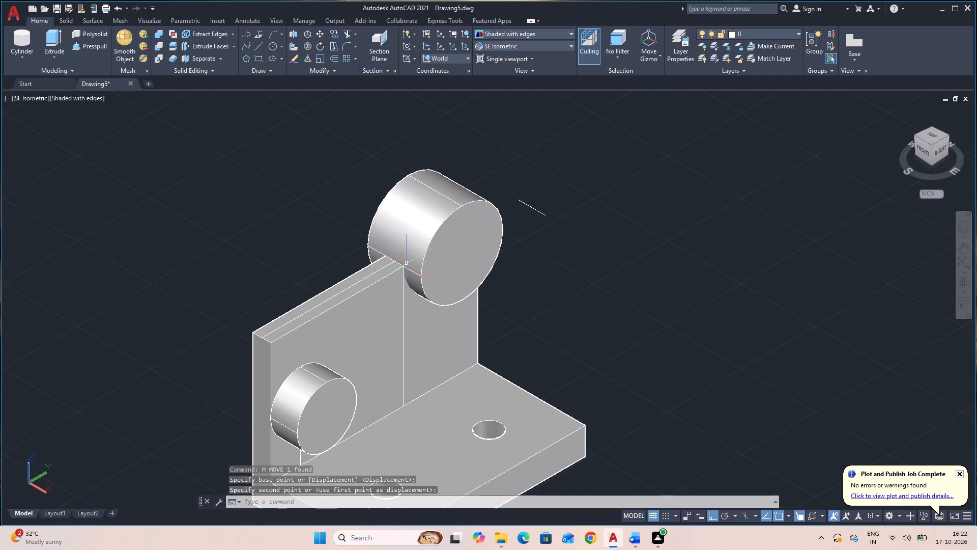
# Erase the 18-long helper line left in space and the line along the wall's top face.
pyautogui.click(591, 245)
pyautogui.click(529, 191)
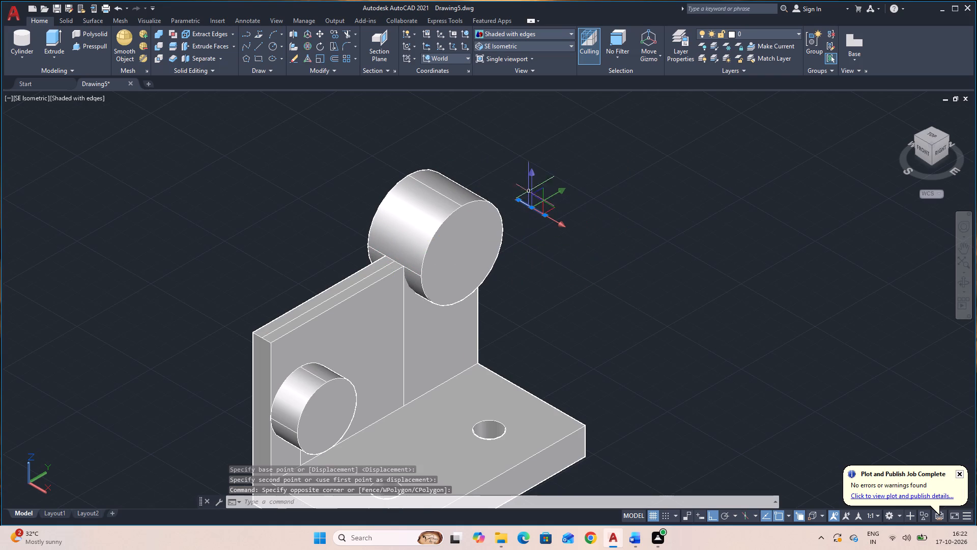
pyautogui.press('Delete')
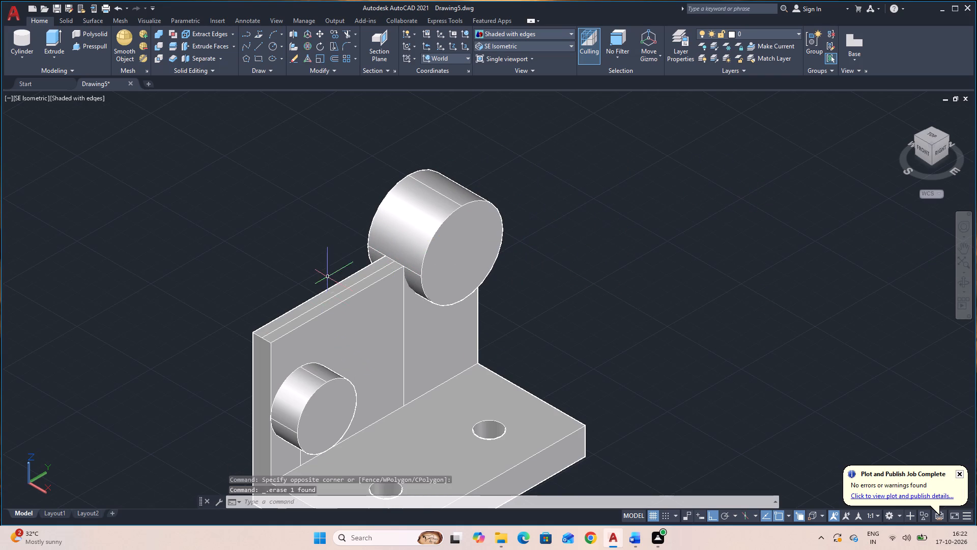
pyautogui.click(334, 295)
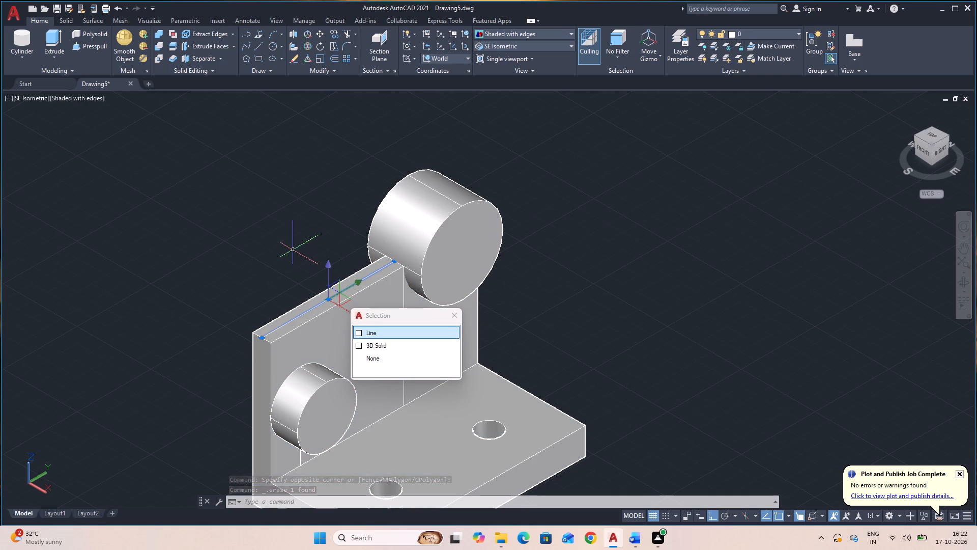
pyautogui.press('Delete')
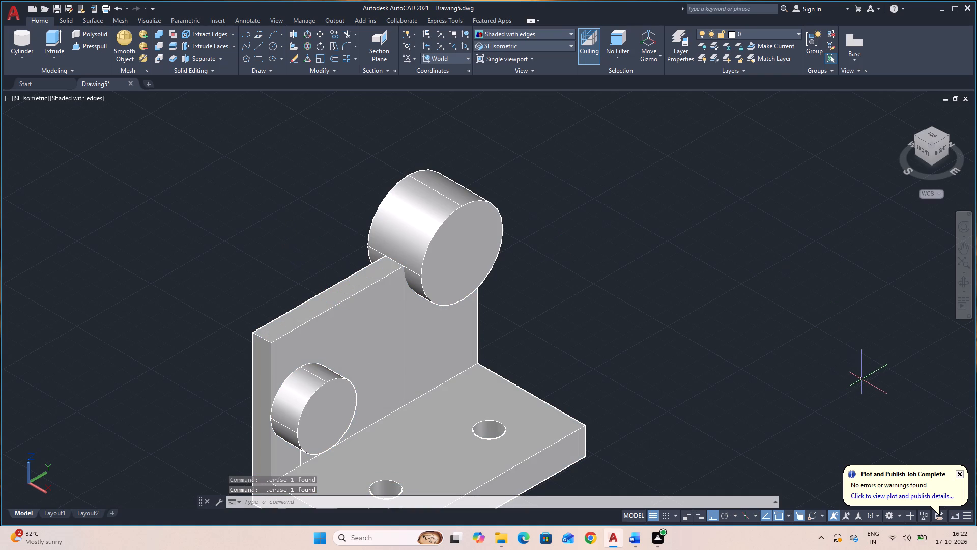
# Move the large upper cylinder 27.5 along the wall toward negative Y.
pyautogui.click(959, 282)
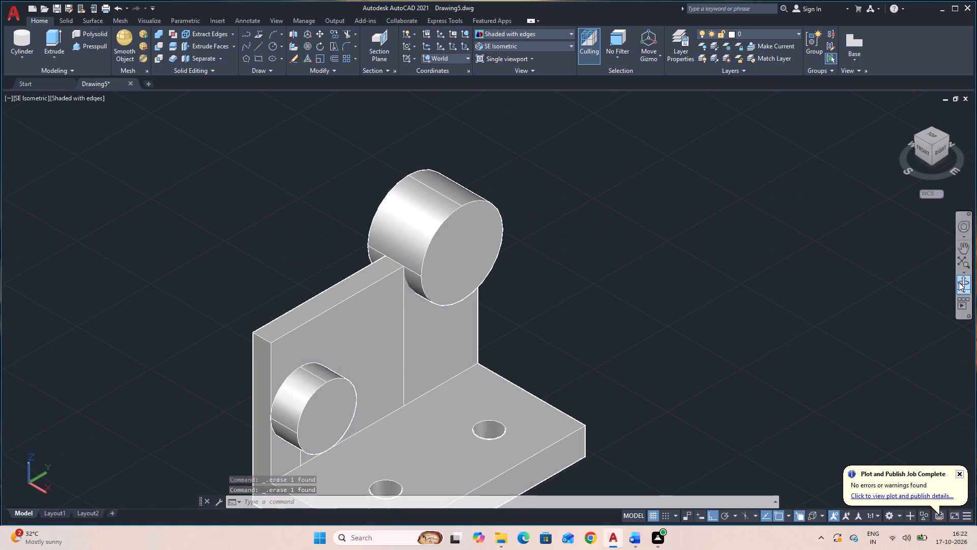
pyautogui.moveTo(893, 315); pyautogui.dragTo(807, 262)
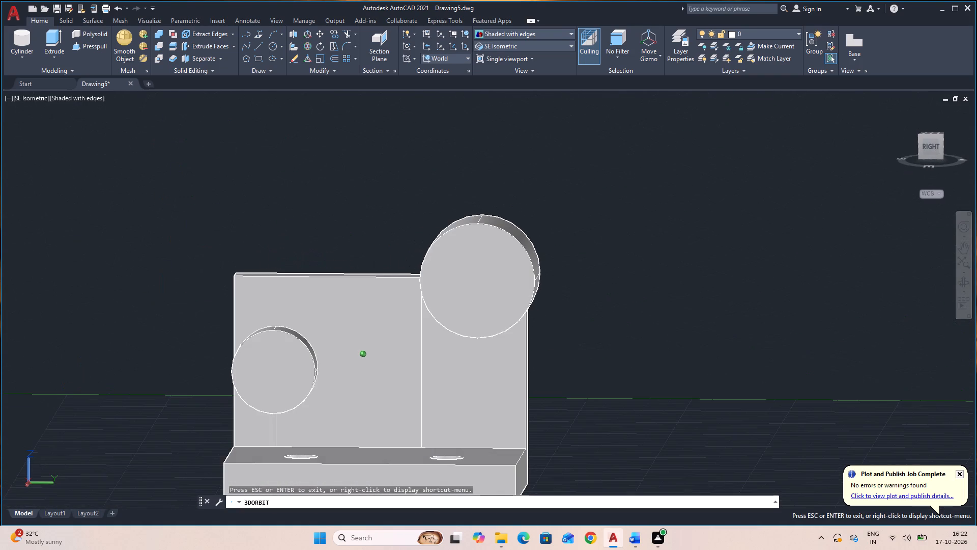
pyautogui.moveTo(807, 262); pyautogui.dragTo(842, 277)
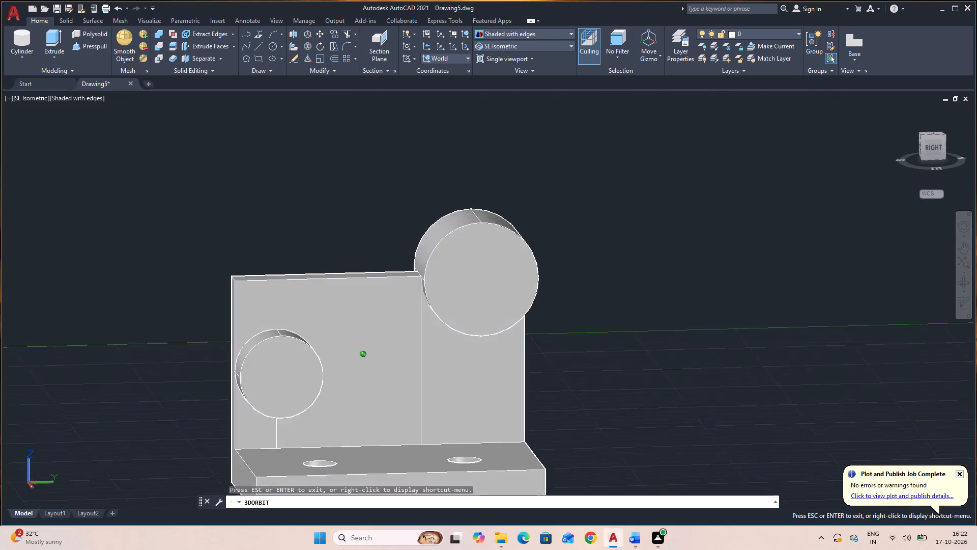
pyautogui.moveTo(842, 277); pyautogui.dragTo(878, 348)
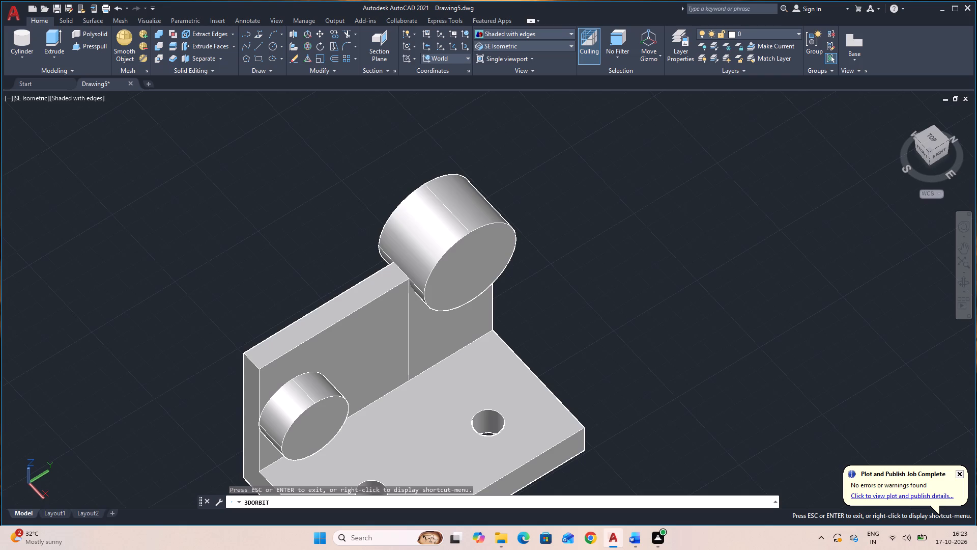
pyautogui.press('Escape')
pyautogui.click(471, 278)
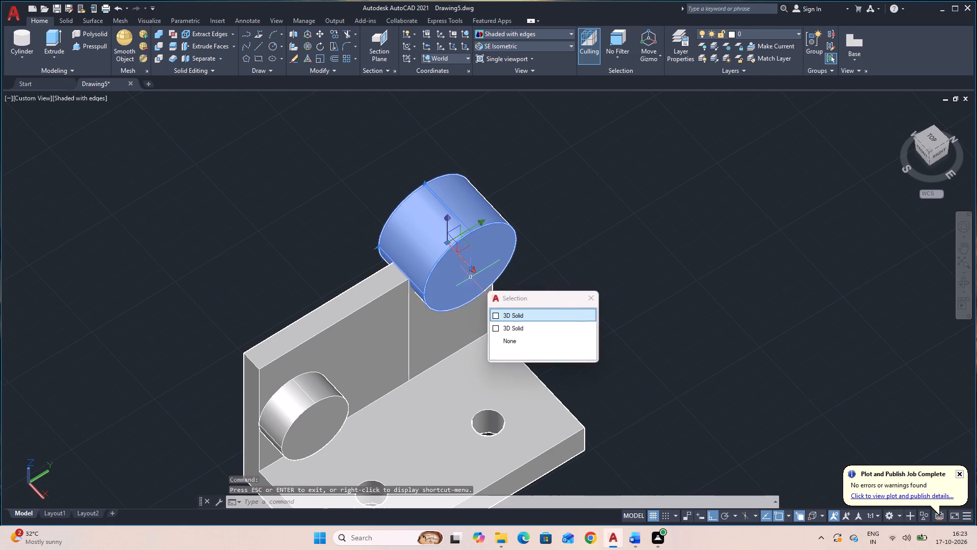
pyautogui.write('M')
pyautogui.press('space')
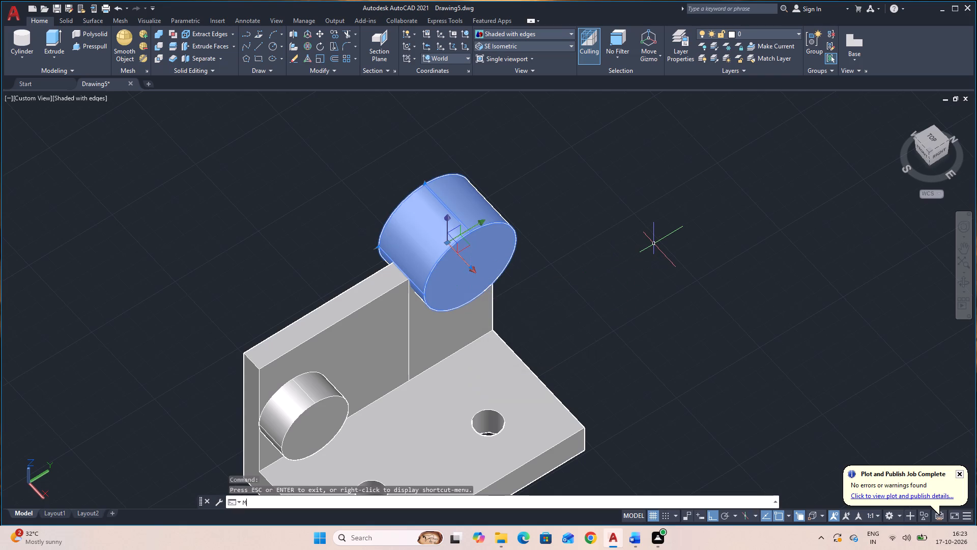
pyautogui.press('space')
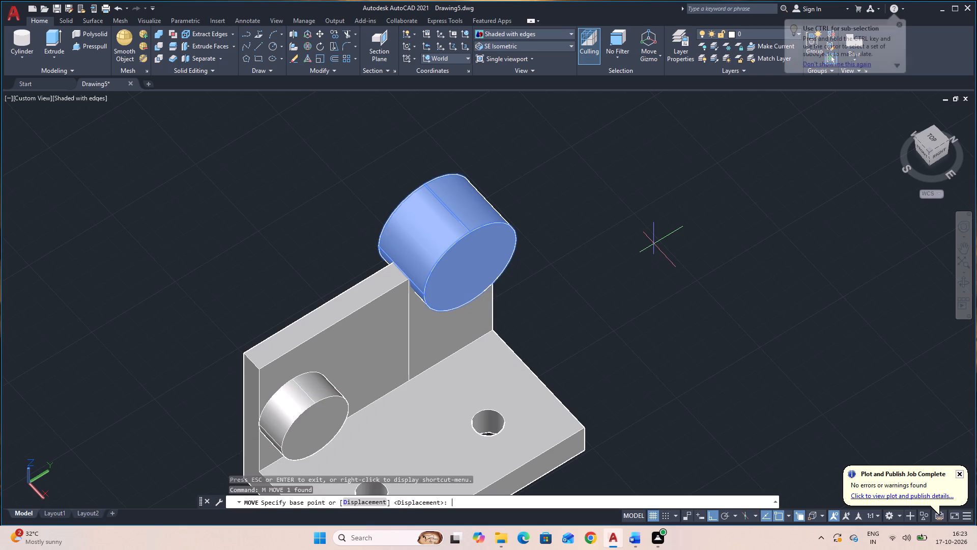
pyautogui.click(472, 268)
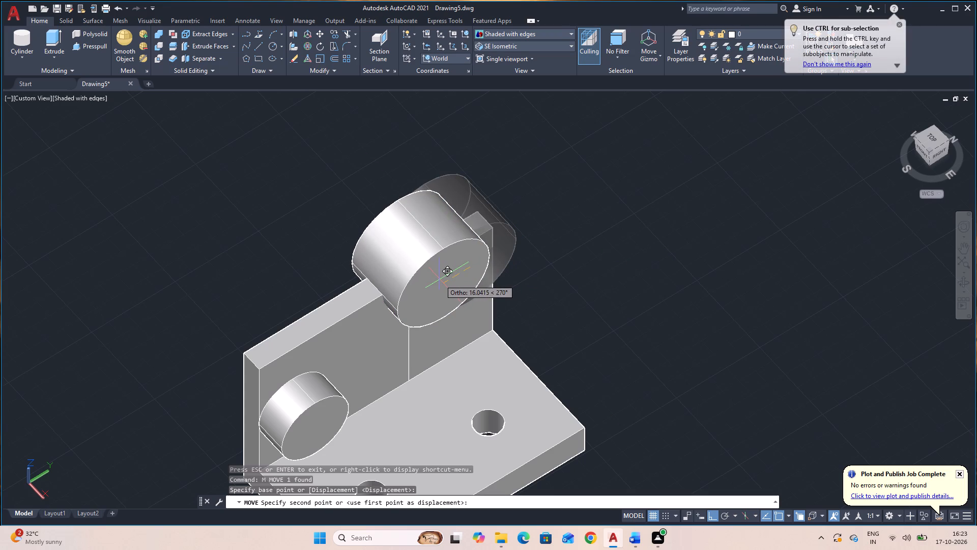
pyautogui.write('27.')
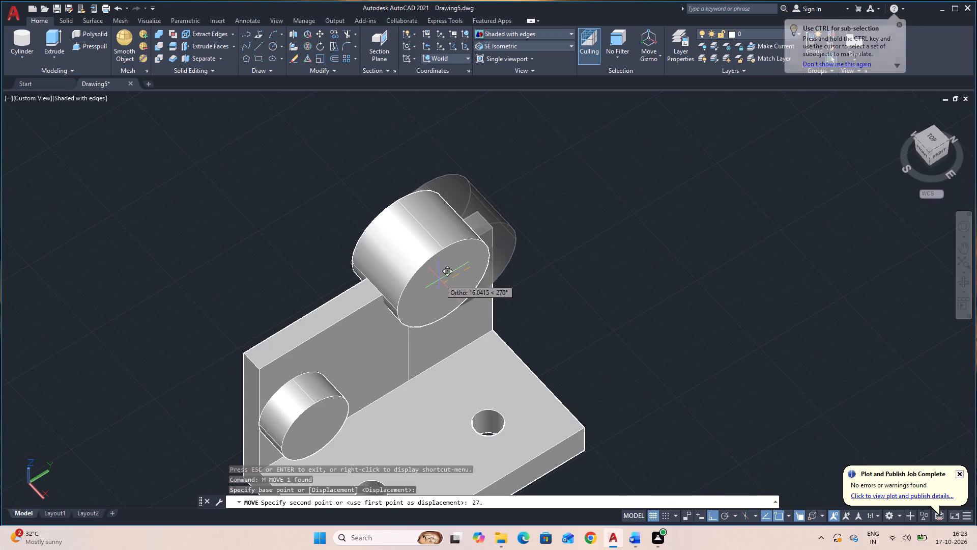
pyautogui.press('5')
pyautogui.press('Return')
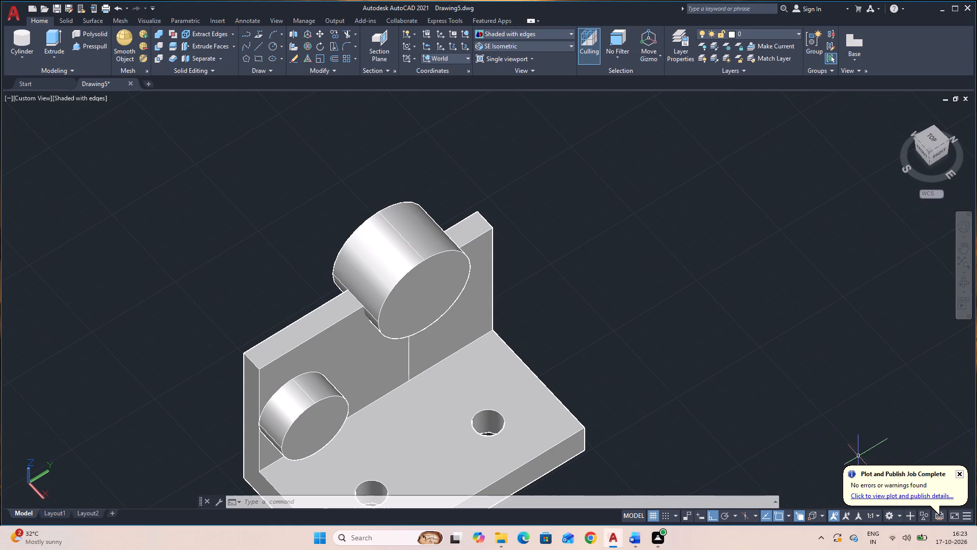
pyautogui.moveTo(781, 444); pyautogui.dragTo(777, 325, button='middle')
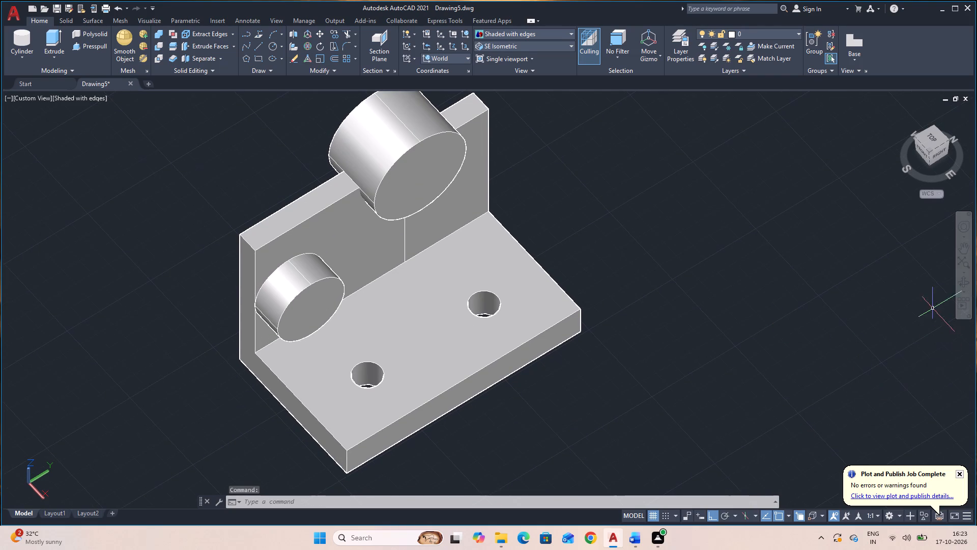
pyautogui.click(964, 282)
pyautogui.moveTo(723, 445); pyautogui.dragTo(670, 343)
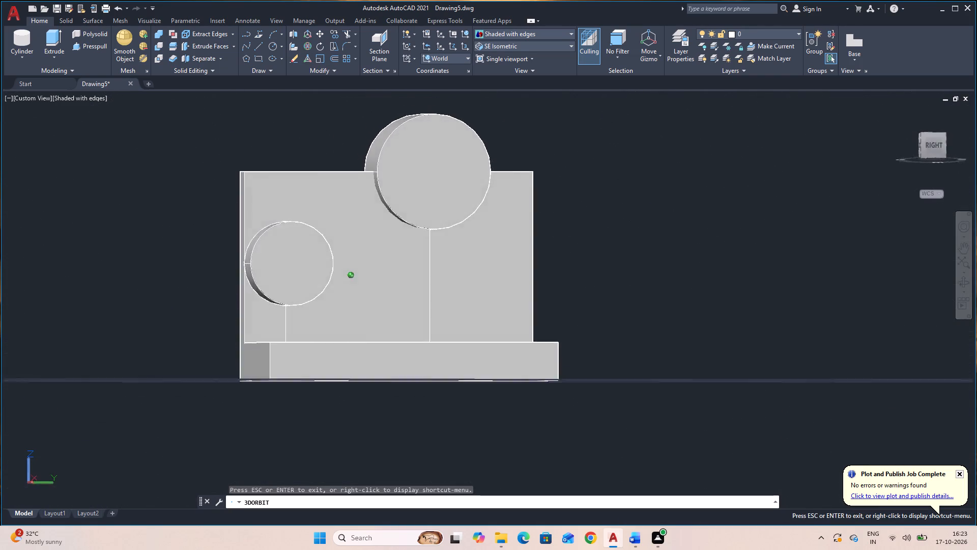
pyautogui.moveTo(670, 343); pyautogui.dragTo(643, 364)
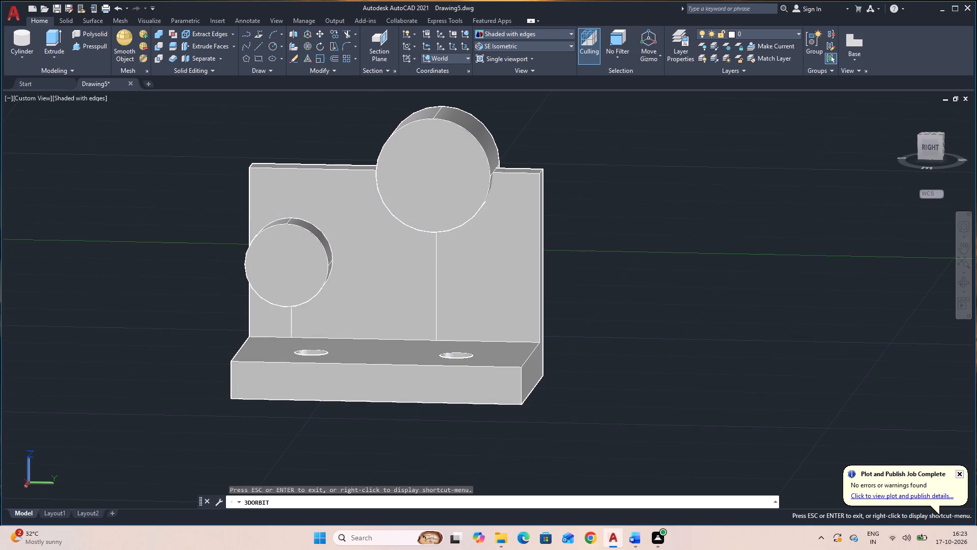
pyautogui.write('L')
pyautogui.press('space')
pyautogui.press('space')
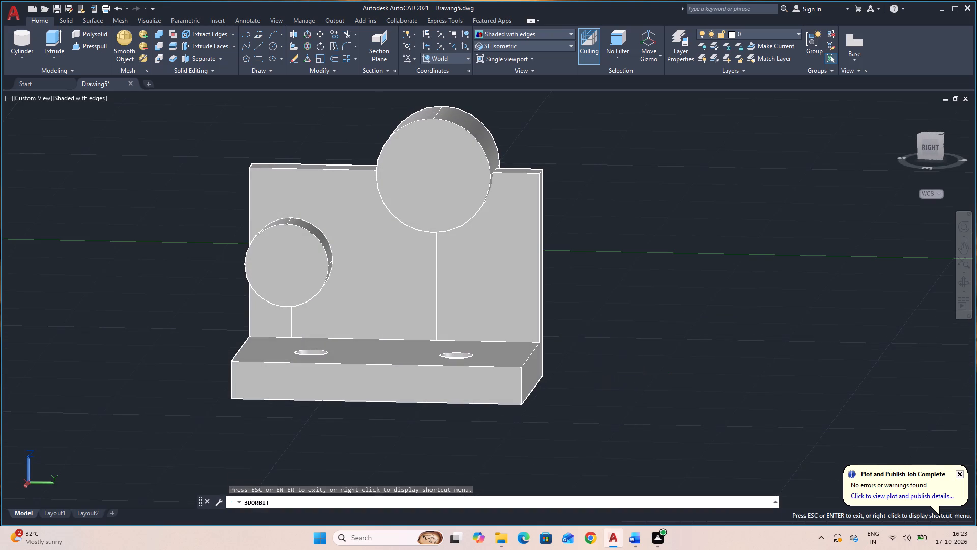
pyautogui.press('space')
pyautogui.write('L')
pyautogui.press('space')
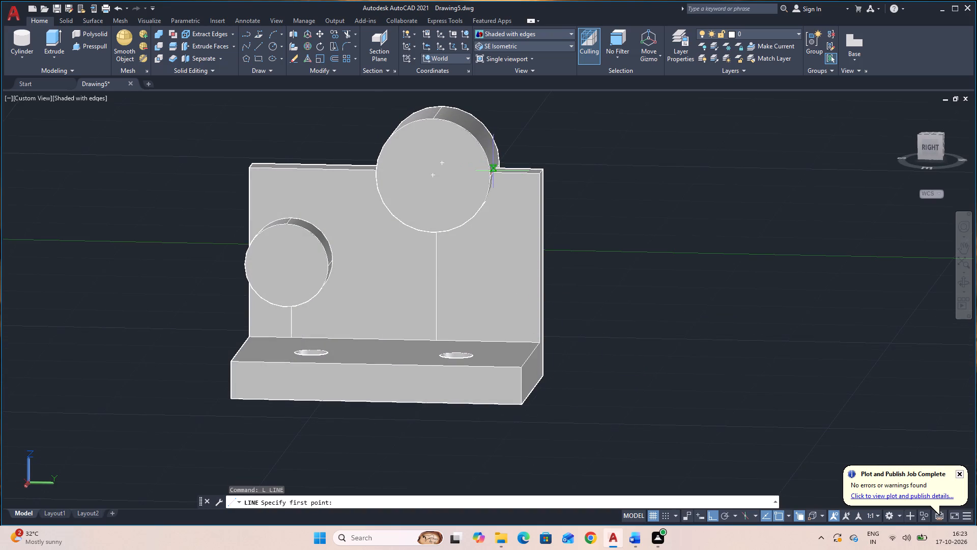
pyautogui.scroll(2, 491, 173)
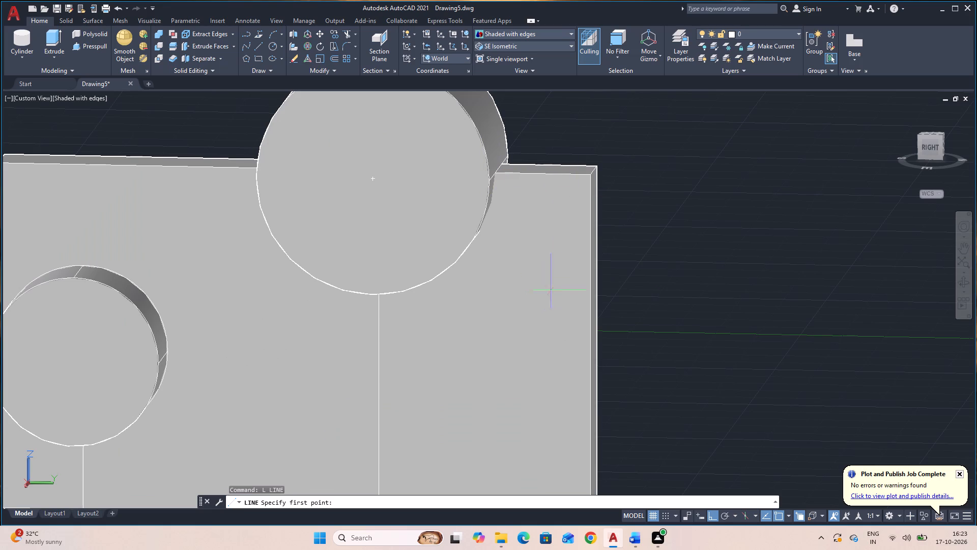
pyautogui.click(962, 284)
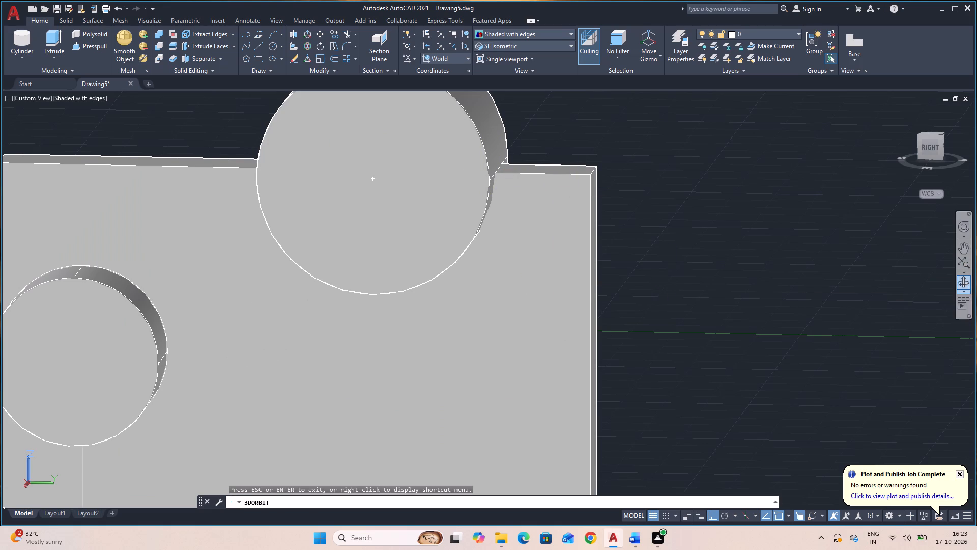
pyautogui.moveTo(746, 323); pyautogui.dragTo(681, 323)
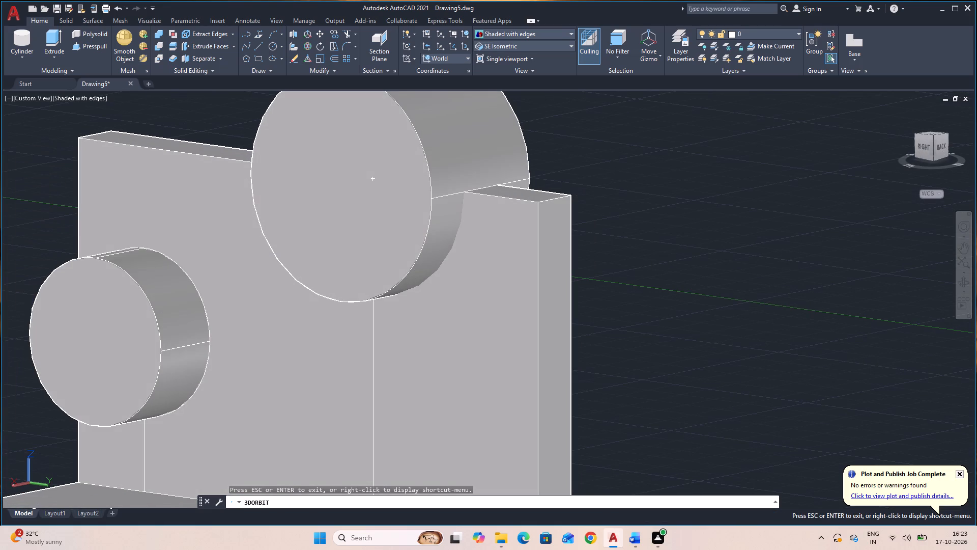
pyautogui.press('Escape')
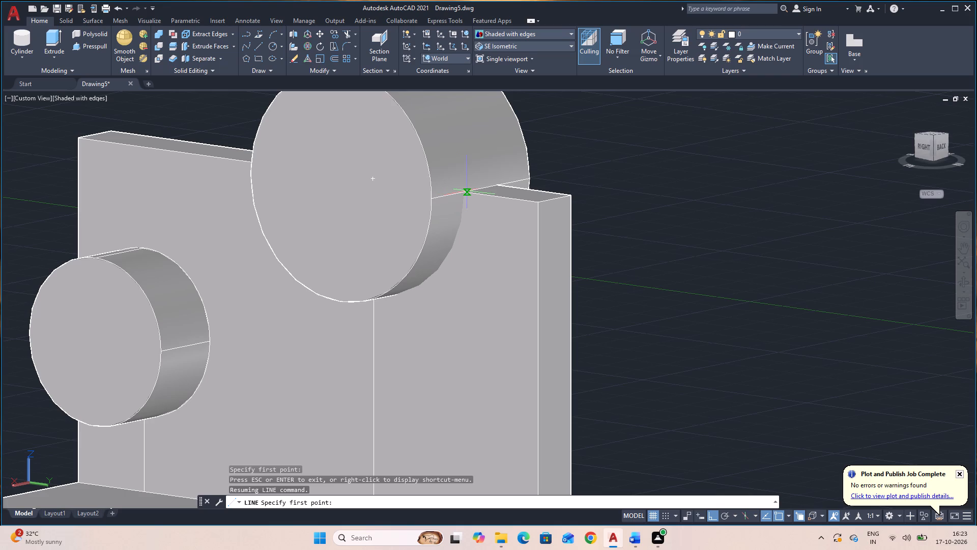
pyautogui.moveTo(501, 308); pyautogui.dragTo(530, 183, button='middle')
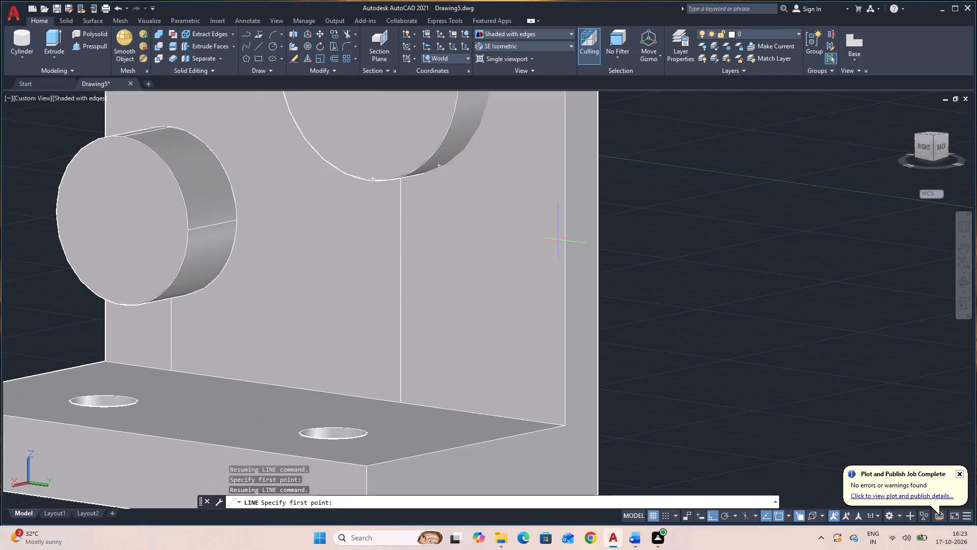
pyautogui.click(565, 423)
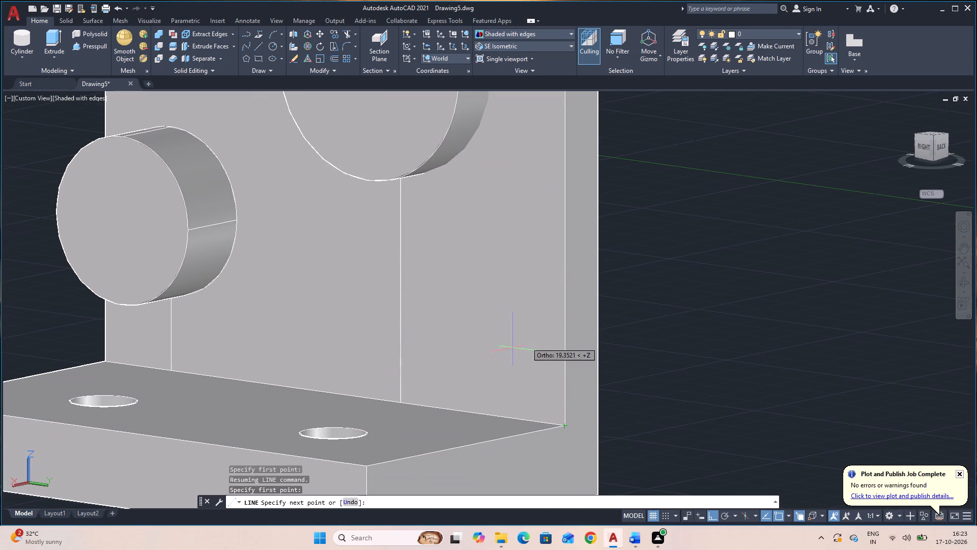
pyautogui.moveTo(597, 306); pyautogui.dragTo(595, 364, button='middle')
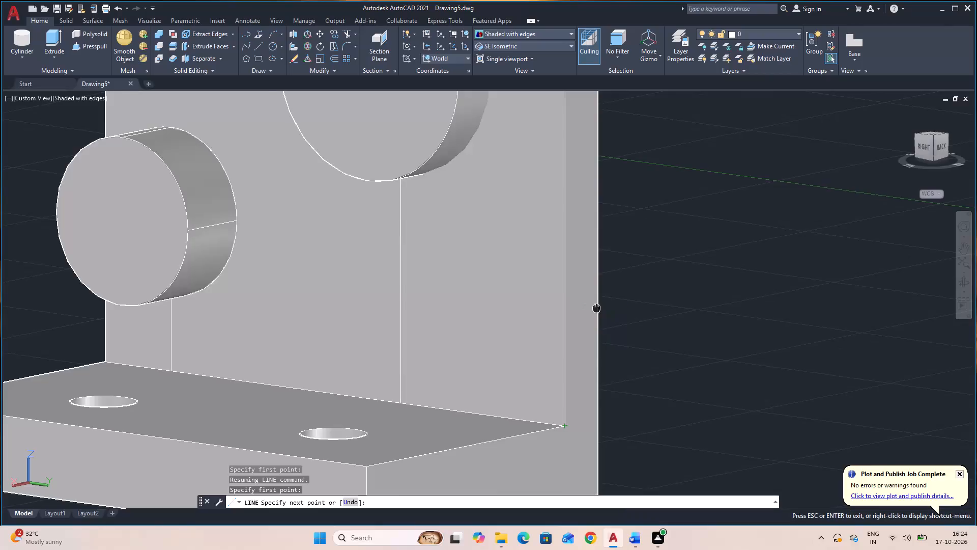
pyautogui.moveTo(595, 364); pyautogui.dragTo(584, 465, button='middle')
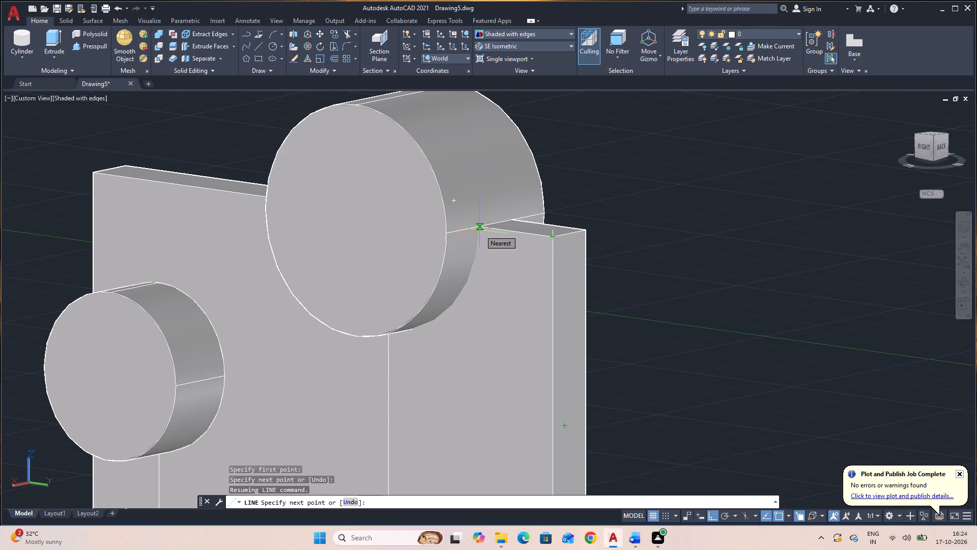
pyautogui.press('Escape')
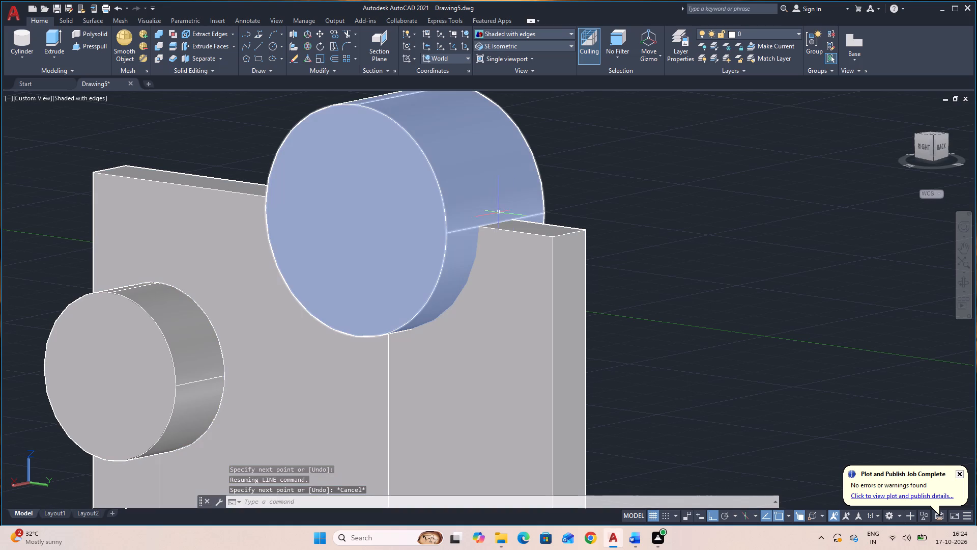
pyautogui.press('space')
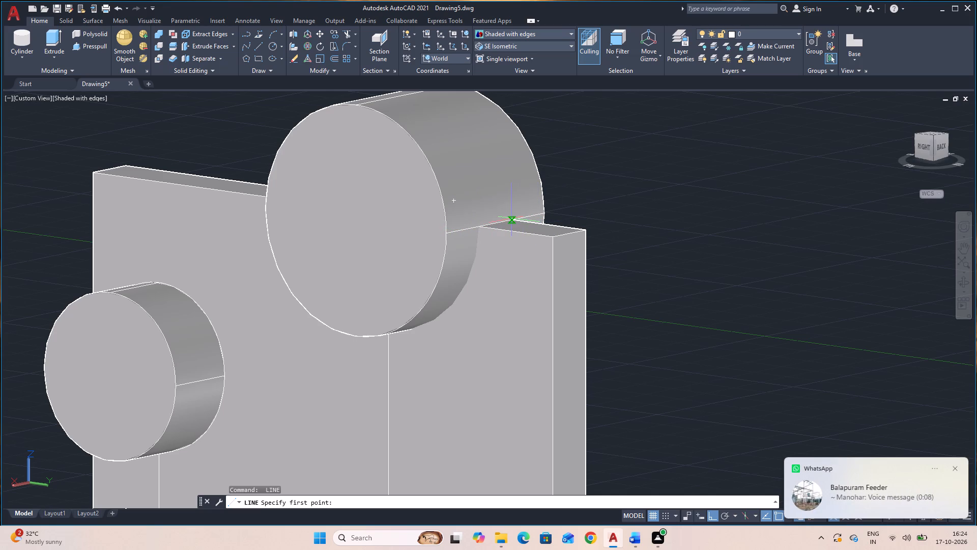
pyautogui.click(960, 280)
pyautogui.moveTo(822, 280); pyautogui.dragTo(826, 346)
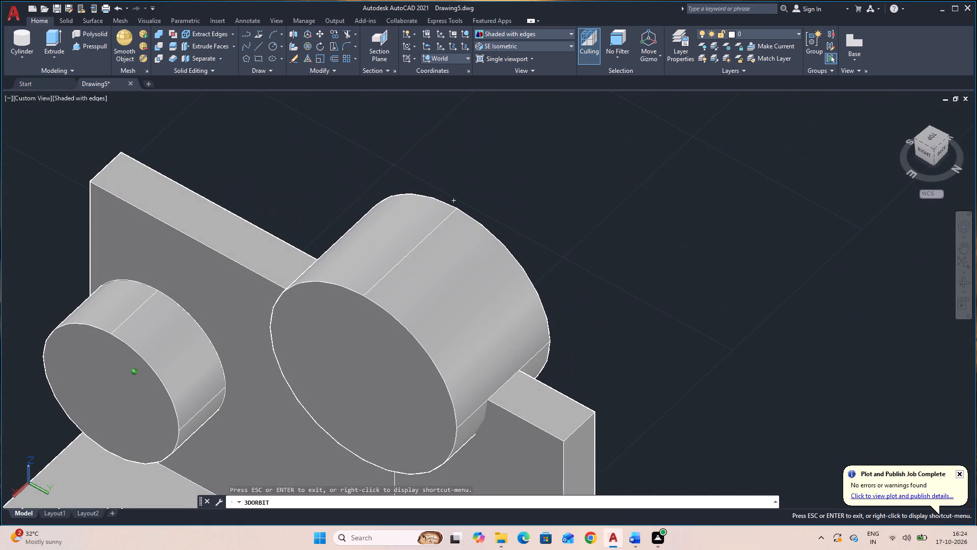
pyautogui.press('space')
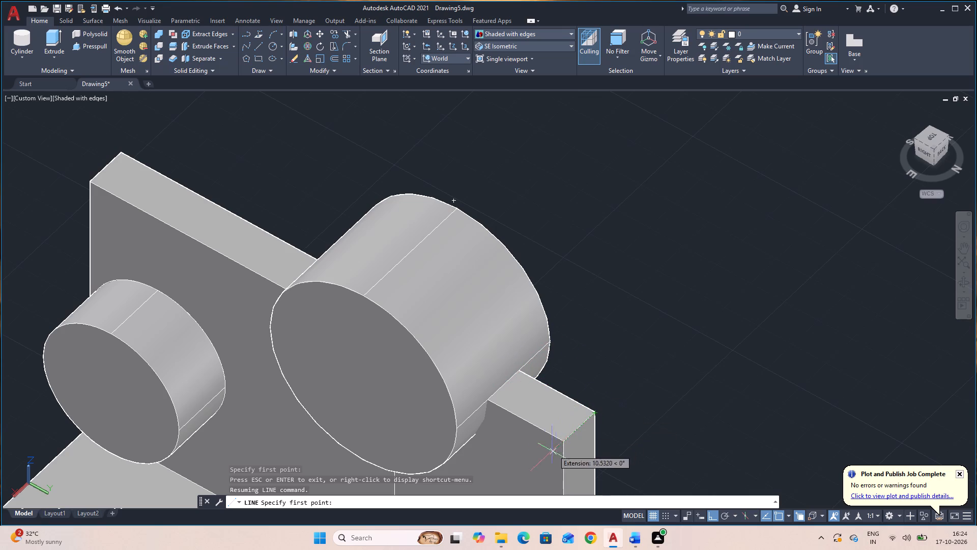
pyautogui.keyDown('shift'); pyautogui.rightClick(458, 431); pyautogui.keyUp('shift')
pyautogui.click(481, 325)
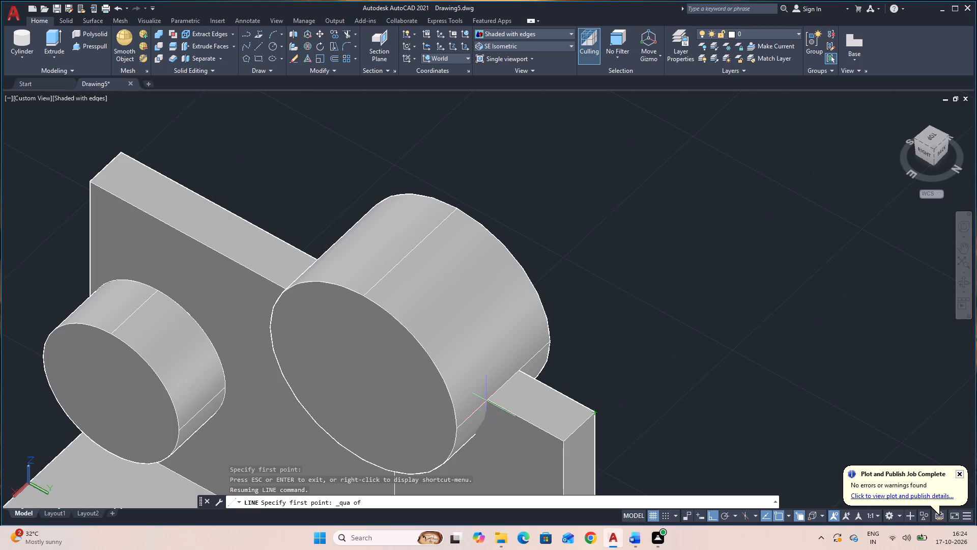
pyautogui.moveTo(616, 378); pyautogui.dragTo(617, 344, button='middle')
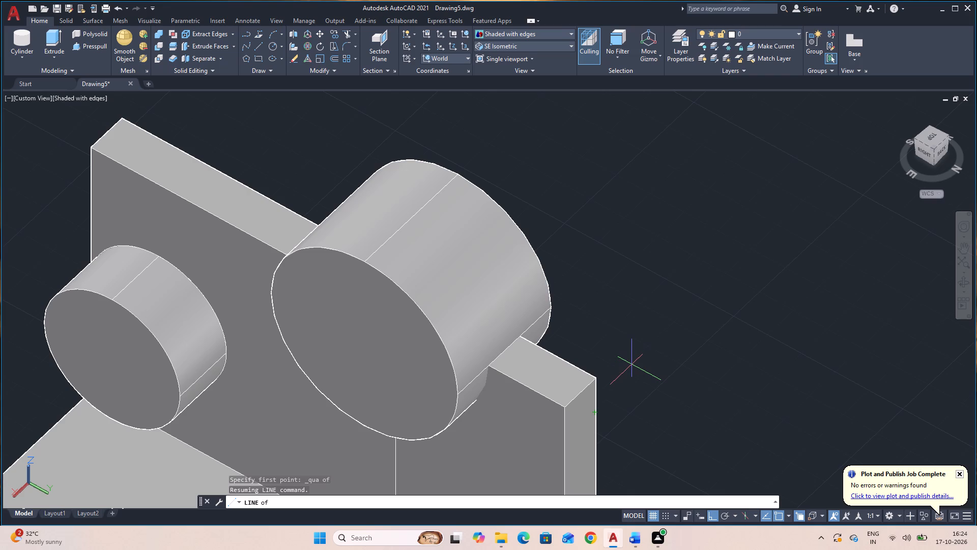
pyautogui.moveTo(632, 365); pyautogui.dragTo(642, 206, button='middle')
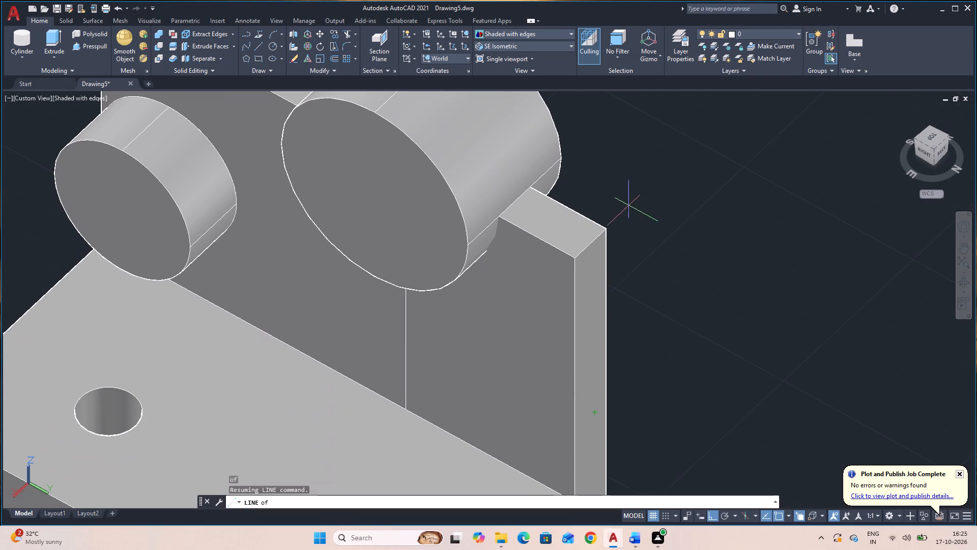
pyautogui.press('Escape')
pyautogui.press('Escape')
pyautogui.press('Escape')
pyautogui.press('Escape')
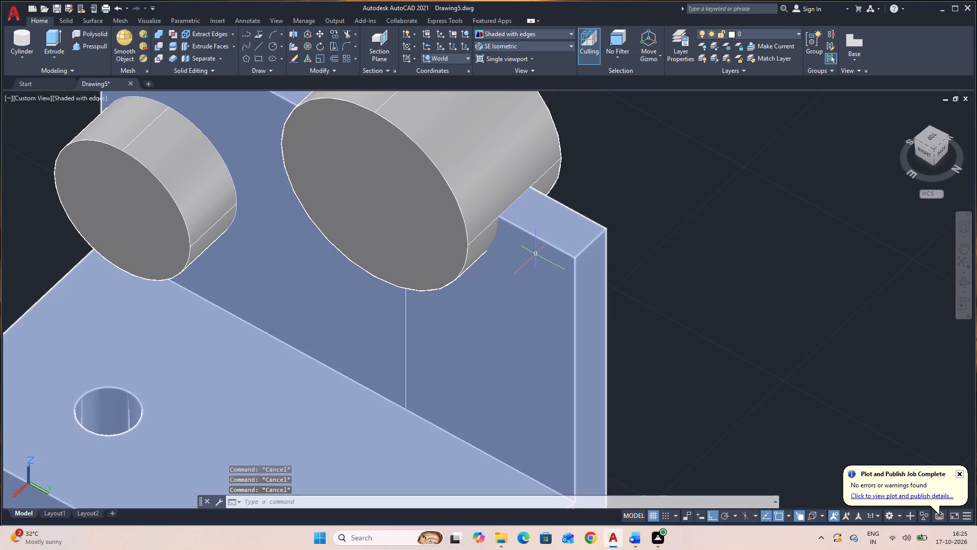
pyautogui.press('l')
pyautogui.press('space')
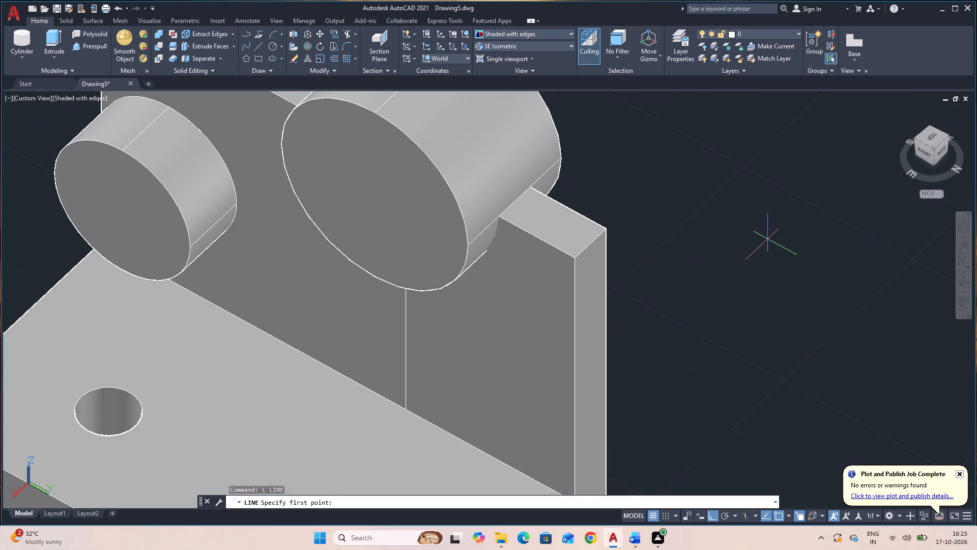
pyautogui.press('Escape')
# Union the L-shaped bracket, both cylindrical bosses and everything else within the selection window into one solid.
pyautogui.scroll(-3, 769, 239)
pyautogui.scroll(1, 768, 249)
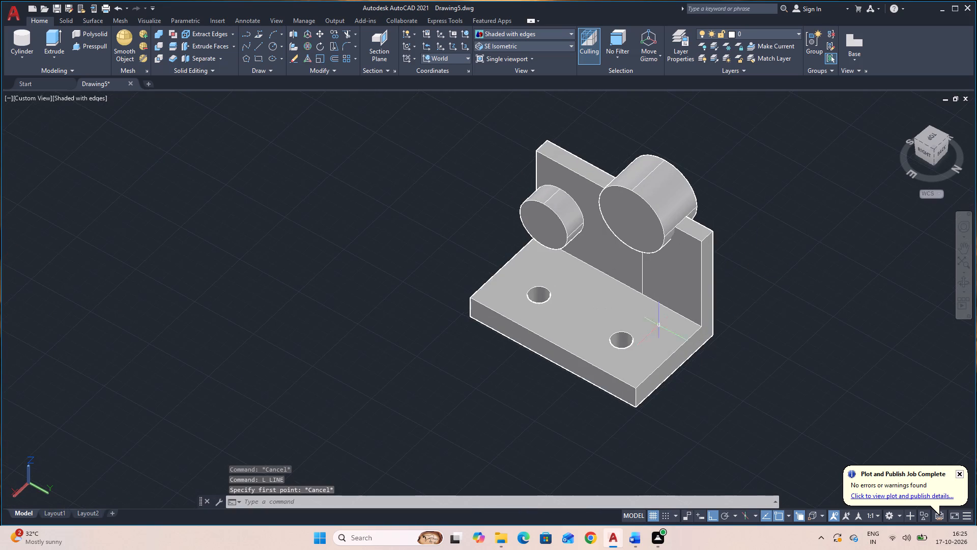
pyautogui.click(645, 336)
pyautogui.click(556, 237)
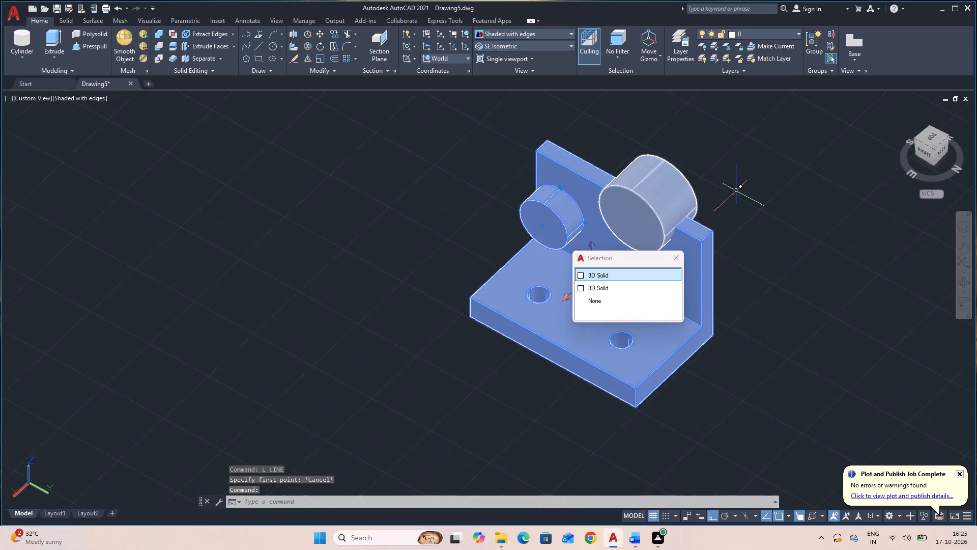
pyautogui.click(671, 212)
pyautogui.write('UNION')
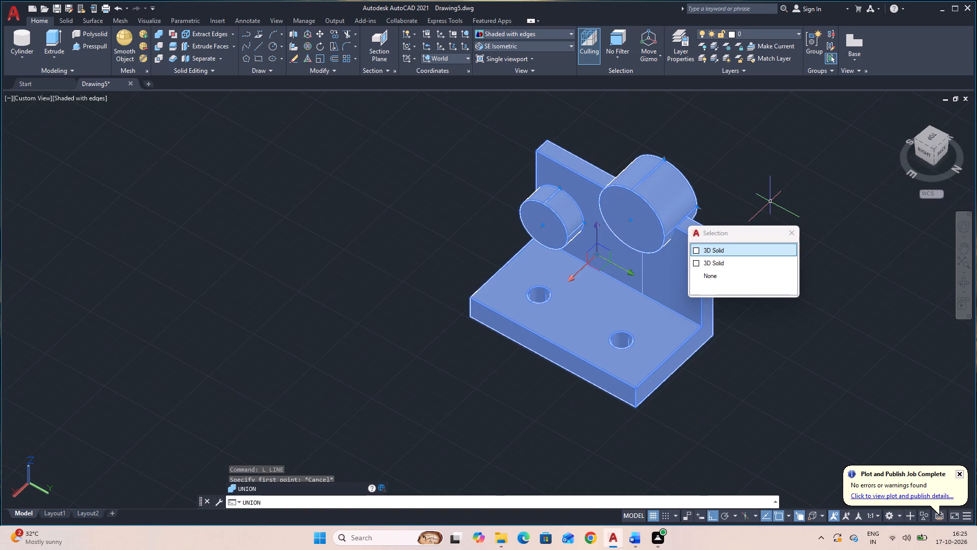
pyautogui.press('space')
pyautogui.press('space')
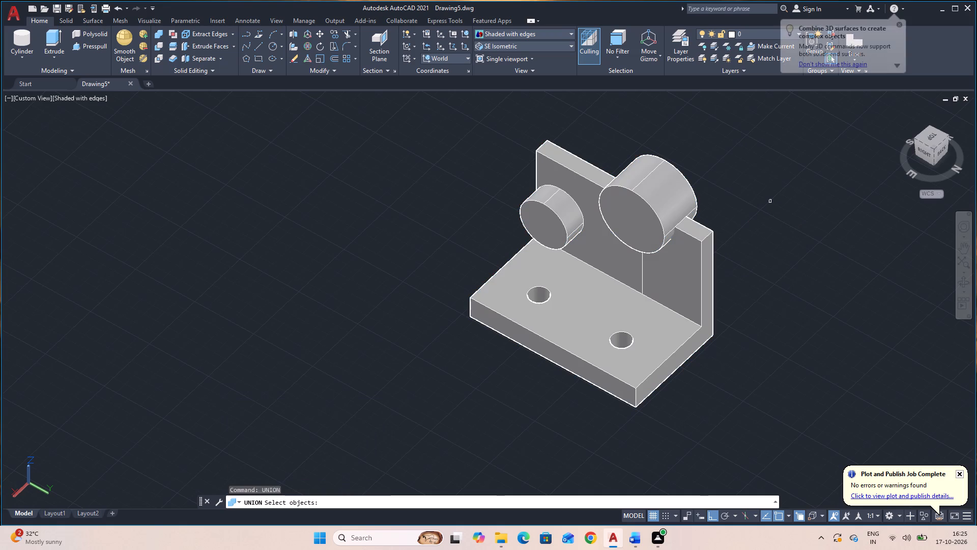
pyautogui.click(724, 434)
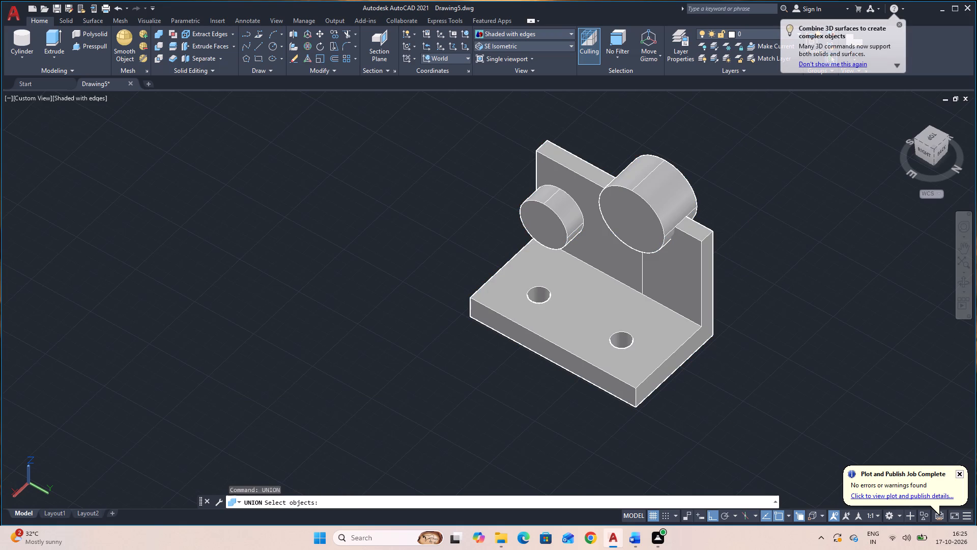
pyautogui.click(505, 89)
pyautogui.click(491, 138)
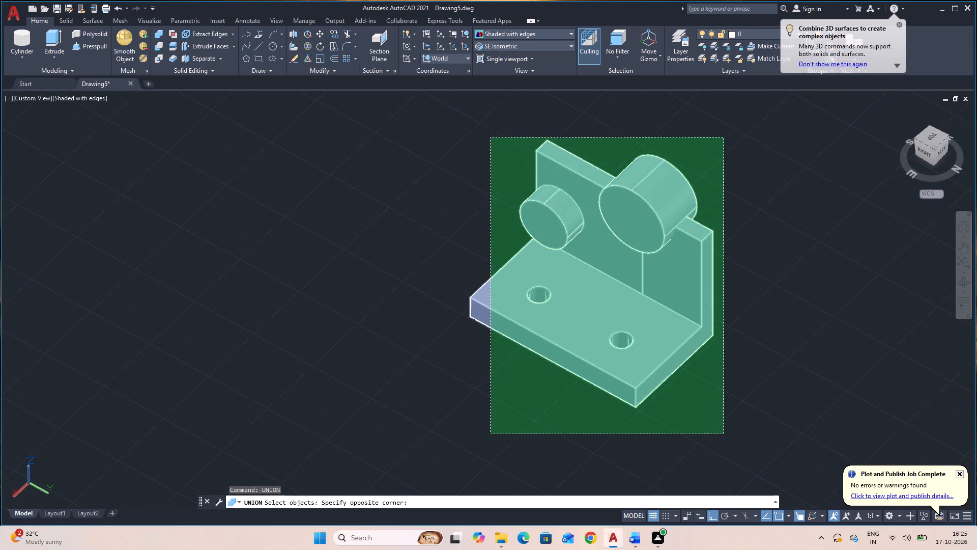
pyautogui.press('space')
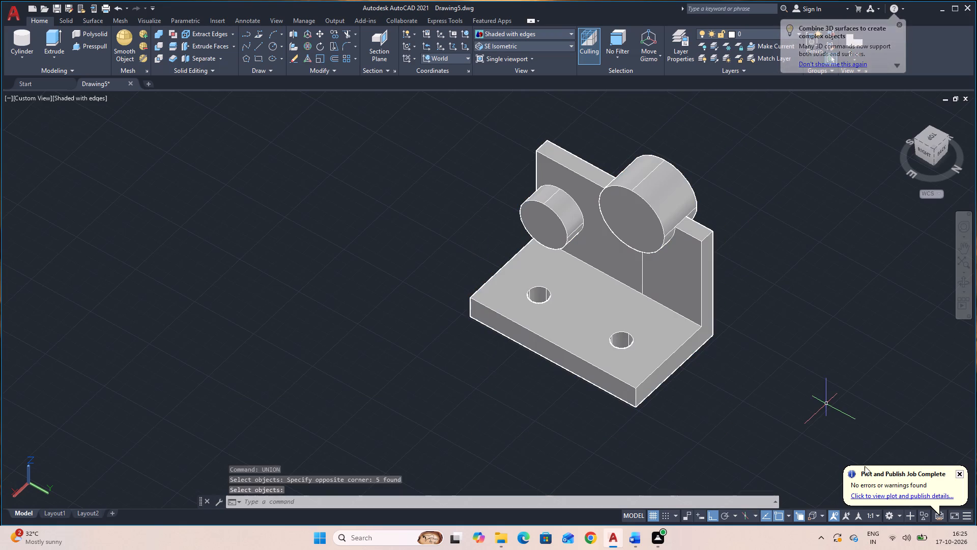
# Draw a sloping line on the wall face from the large boss at the top edge to the base-plate corner at the high-Y end.
pyautogui.write('L')
pyautogui.press('space')
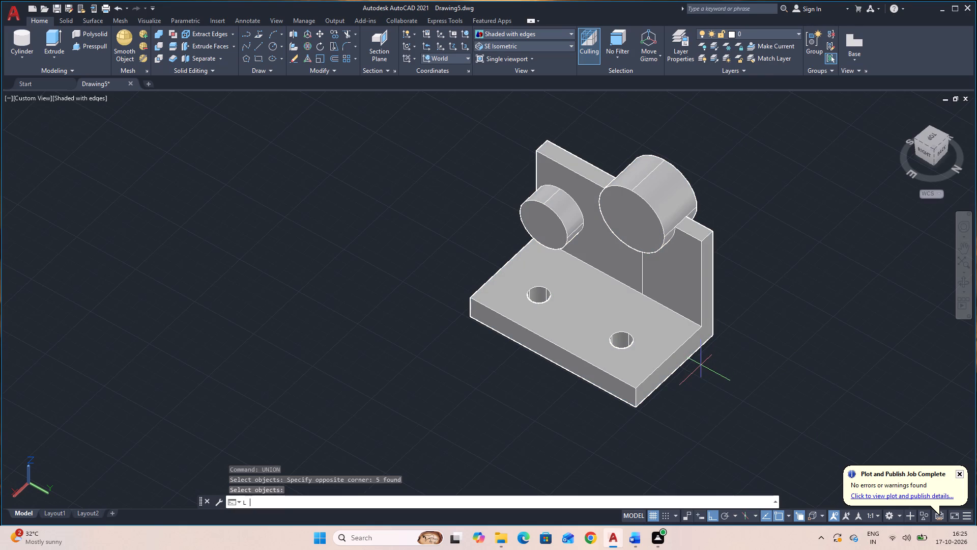
pyautogui.click(677, 229)
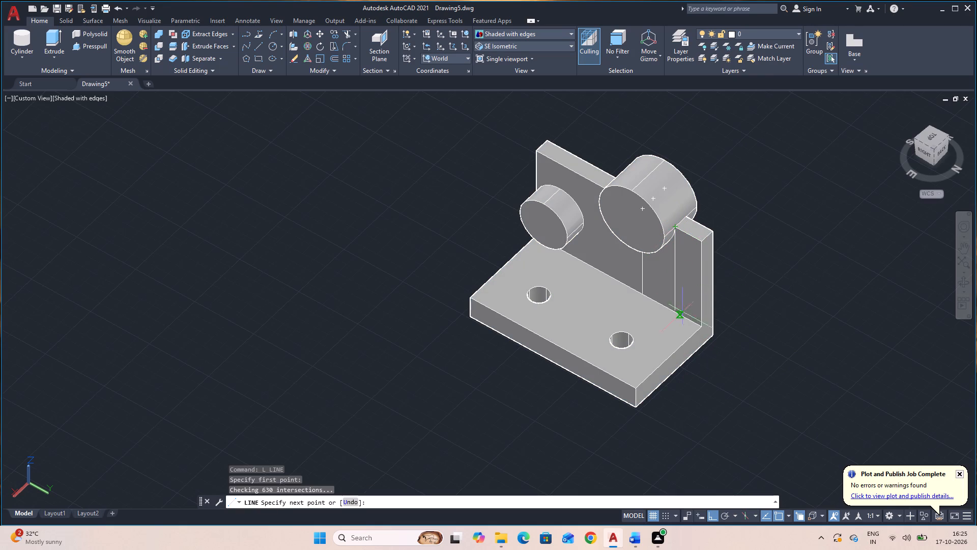
pyautogui.click(700, 325)
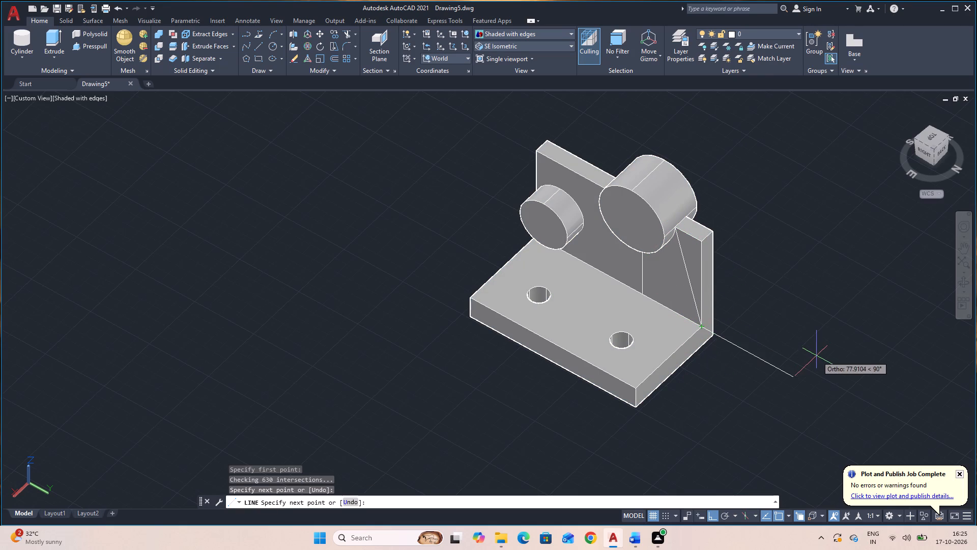
pyautogui.press('Escape')
# Presspull the triangular area outside the sloping line back through the wall to cut off its high-Y corner.
pyautogui.click(95, 46)
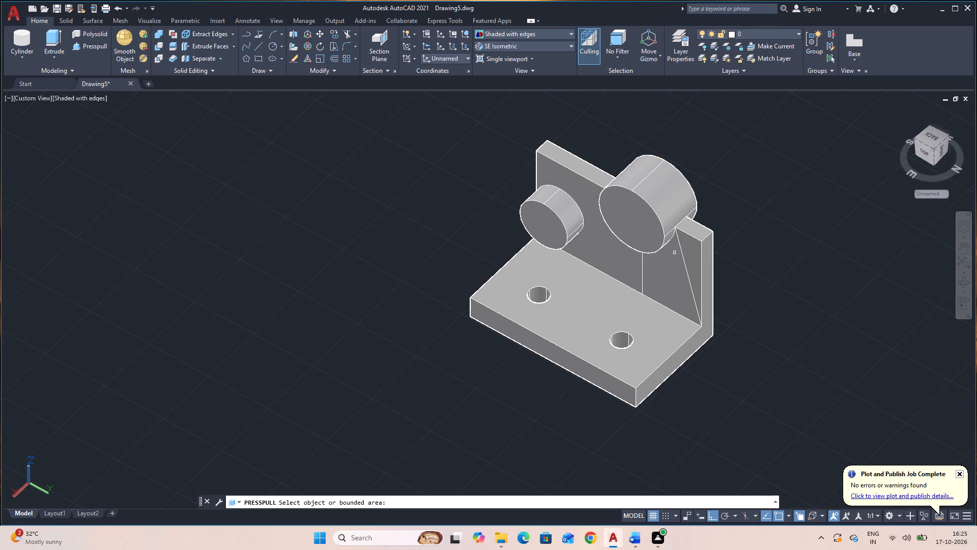
pyautogui.click(688, 255)
pyautogui.click(764, 232)
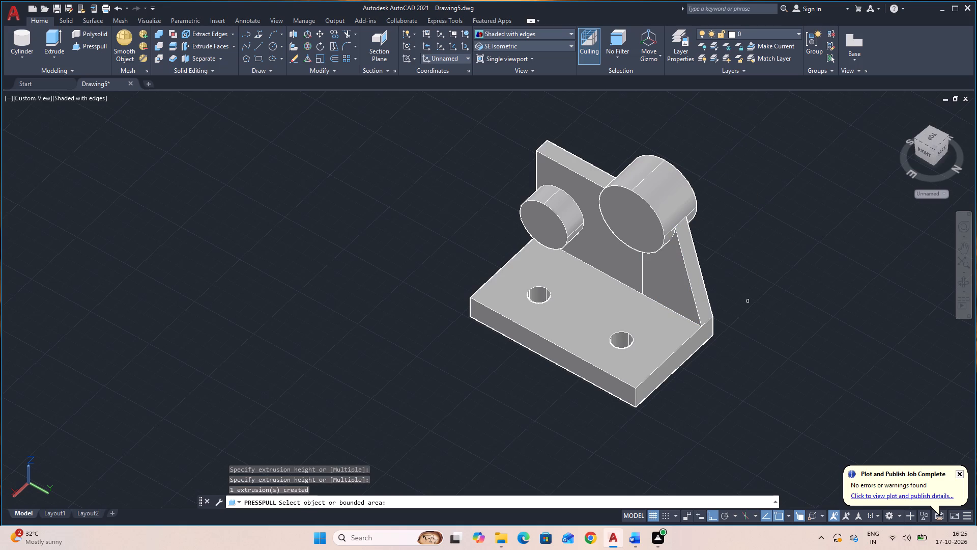
pyautogui.press('Escape')
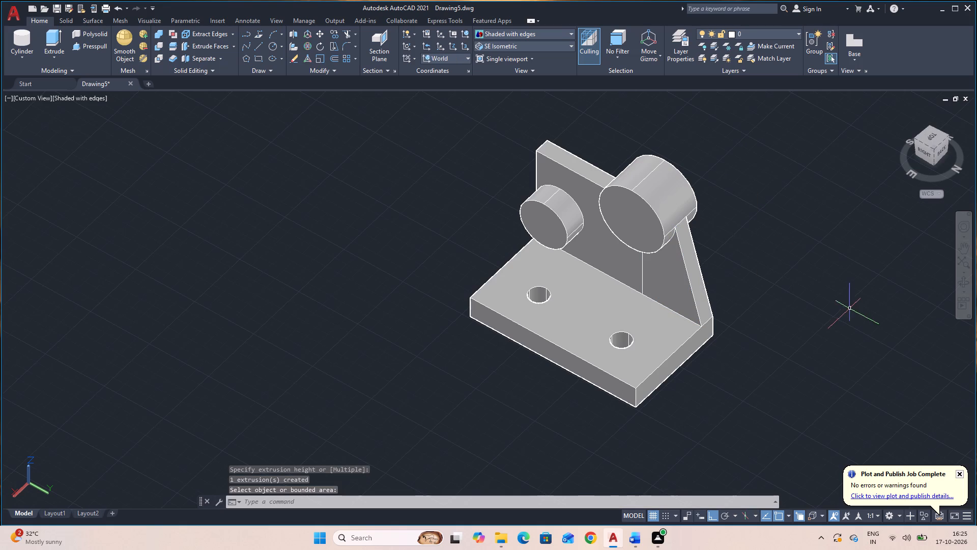
# Draw a line from the small boss's top quadrant along Y, then up to where the wall's top edge meets the large boss.
pyautogui.click(965, 279)
pyautogui.moveTo(612, 409); pyautogui.dragTo(697, 377)
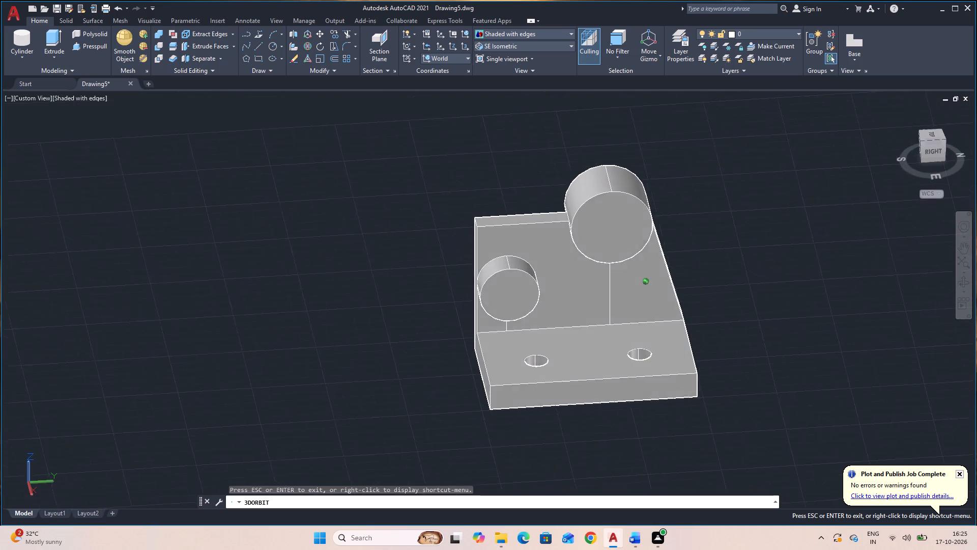
pyautogui.moveTo(697, 377); pyautogui.dragTo(701, 372)
pyautogui.press('Escape')
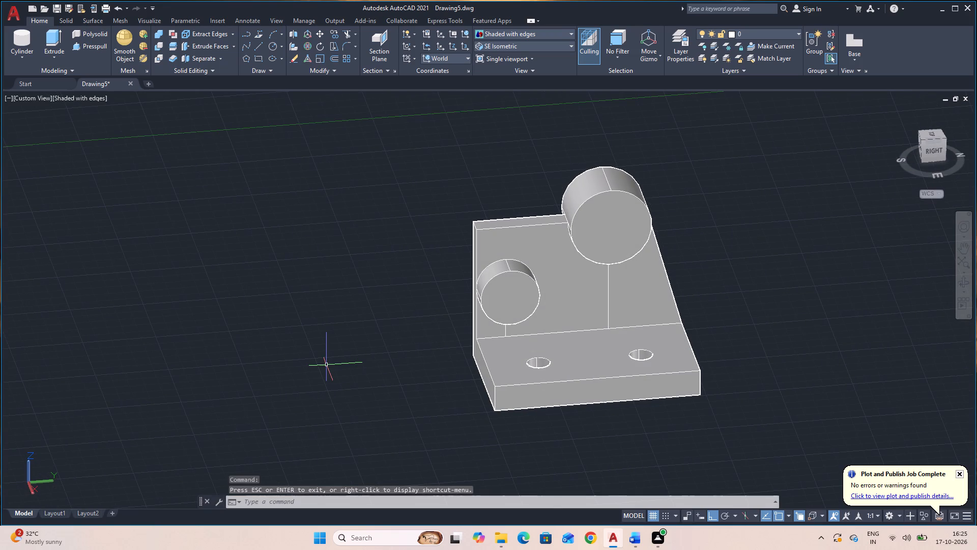
pyautogui.write('L')
pyautogui.press('space')
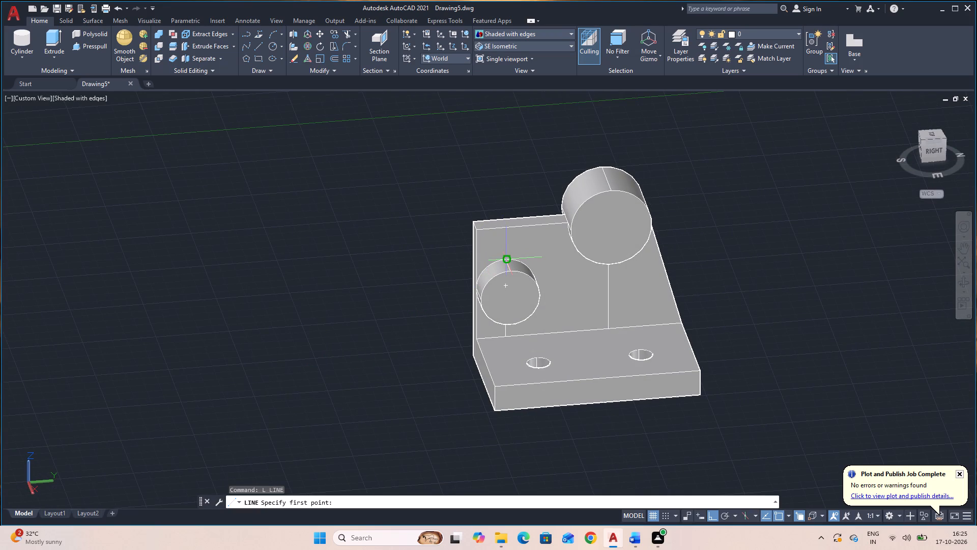
pyautogui.keyDown('shift'); pyautogui.rightClick(506, 247); pyautogui.keyUp('shift')
pyautogui.click(537, 402)
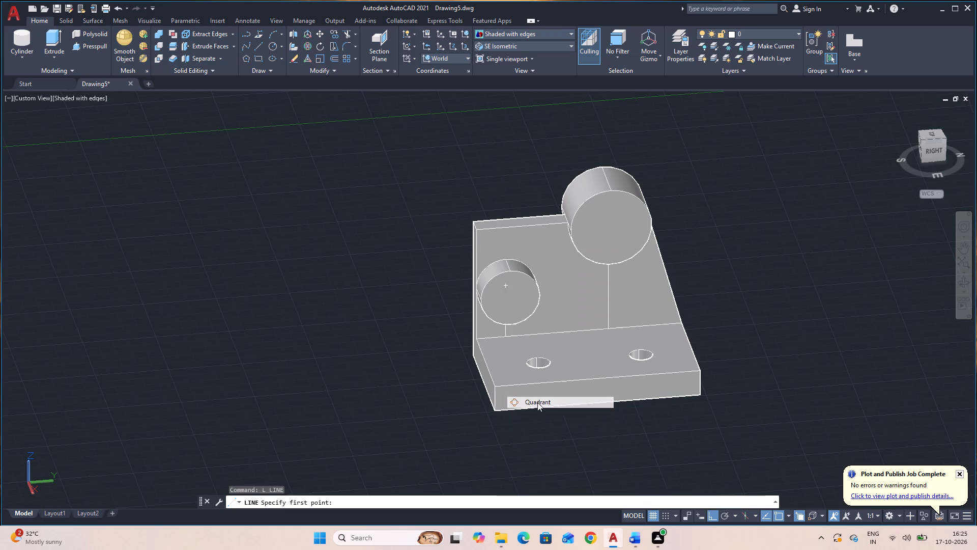
pyautogui.click(505, 257)
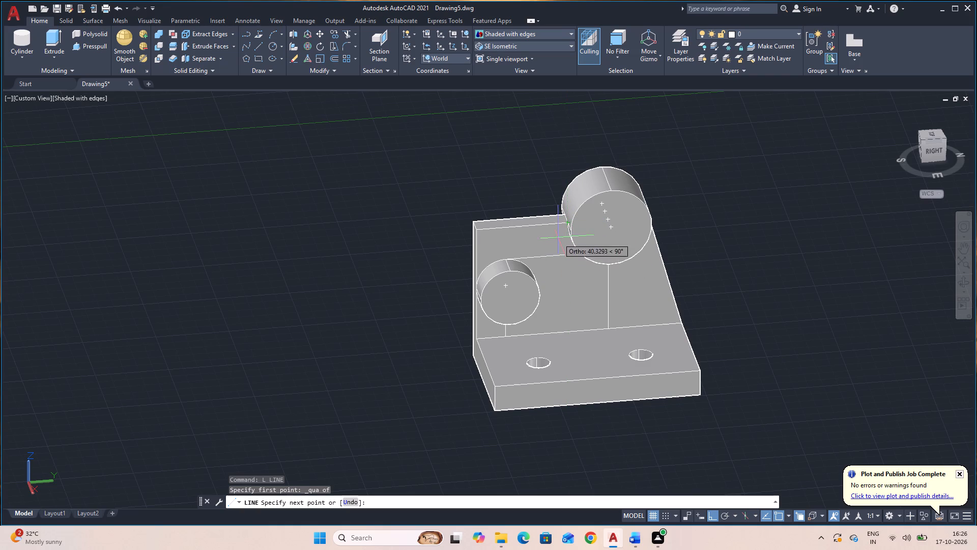
pyautogui.click(569, 257)
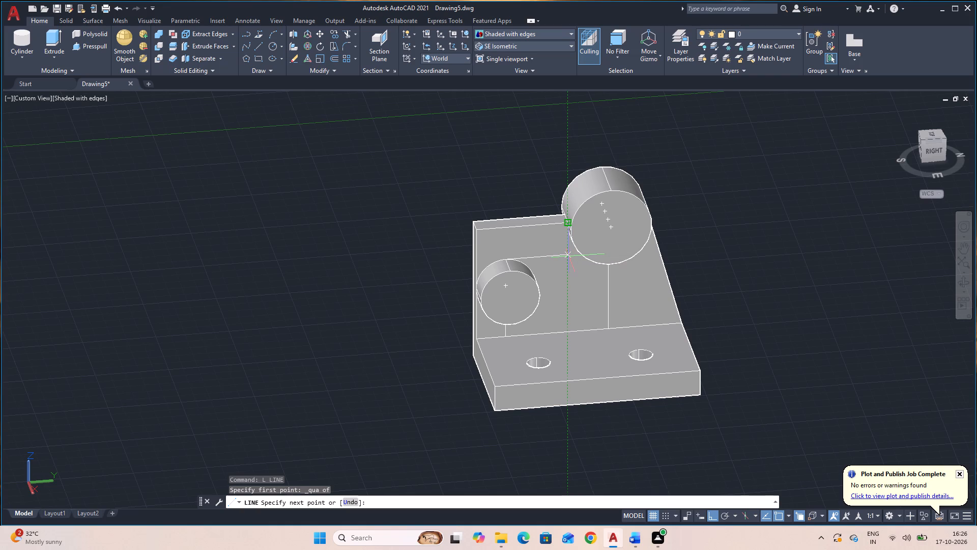
pyautogui.click(567, 225)
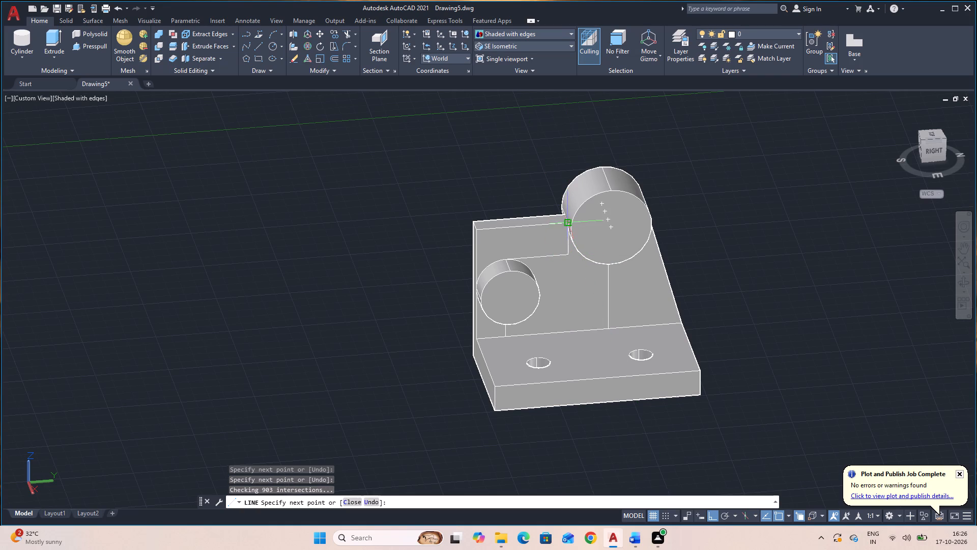
pyautogui.press('Escape')
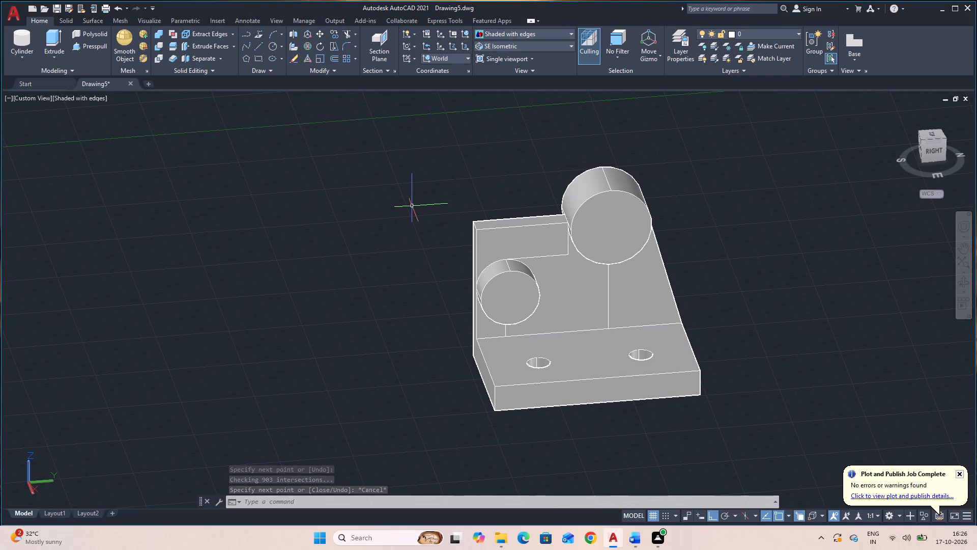
# Move the two connected lines off the wall face into the empty space beside the bracket.
pyautogui.click(541, 258)
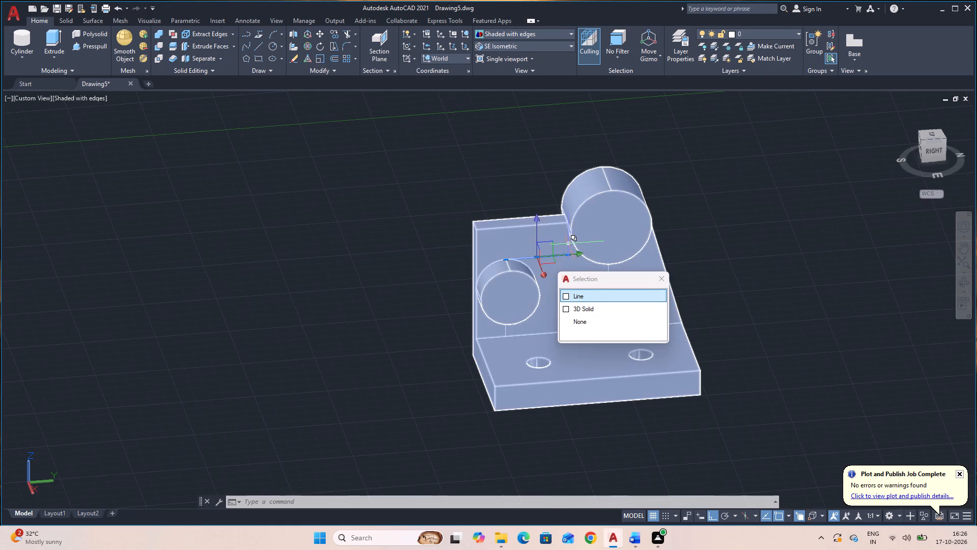
pyautogui.click(569, 243)
pyautogui.click(597, 294)
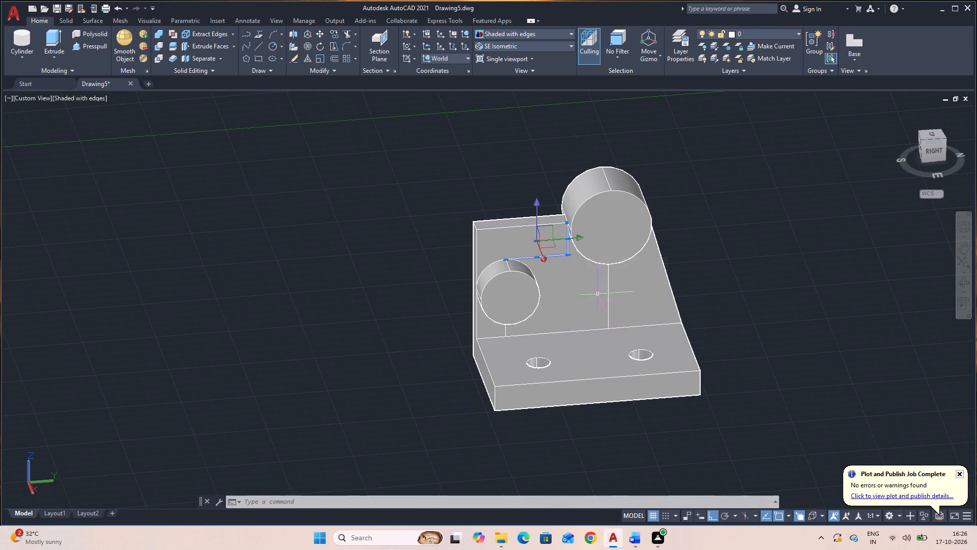
pyautogui.write('M')
pyautogui.press('space')
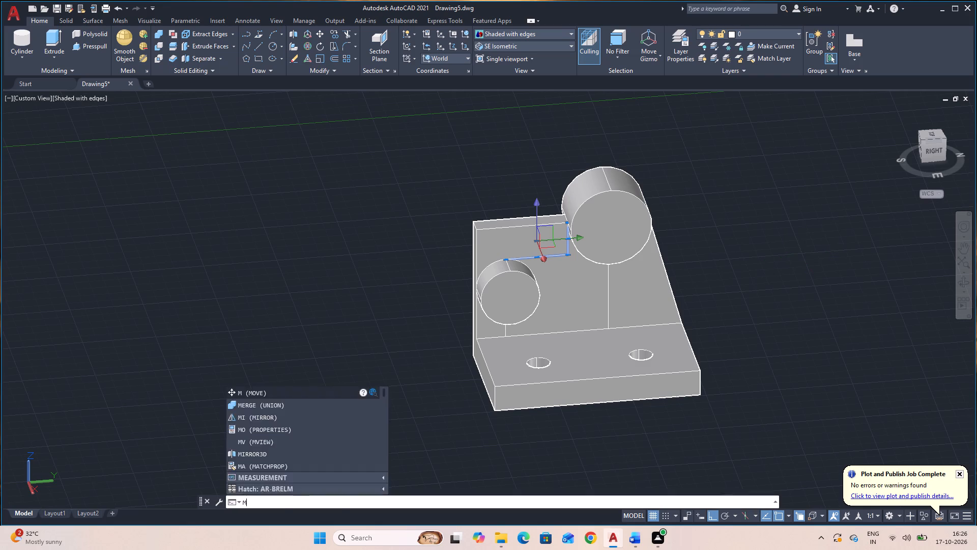
pyautogui.click(567, 257)
pyautogui.click(333, 335)
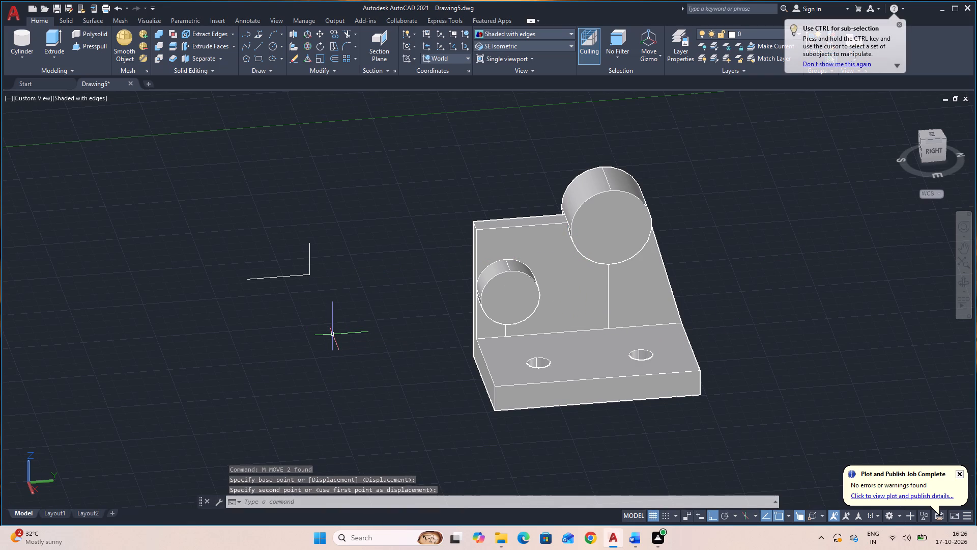
# Draw a line straight up in Z from the upper end of the moved vertical line.
pyautogui.write('L')
pyautogui.press('space')
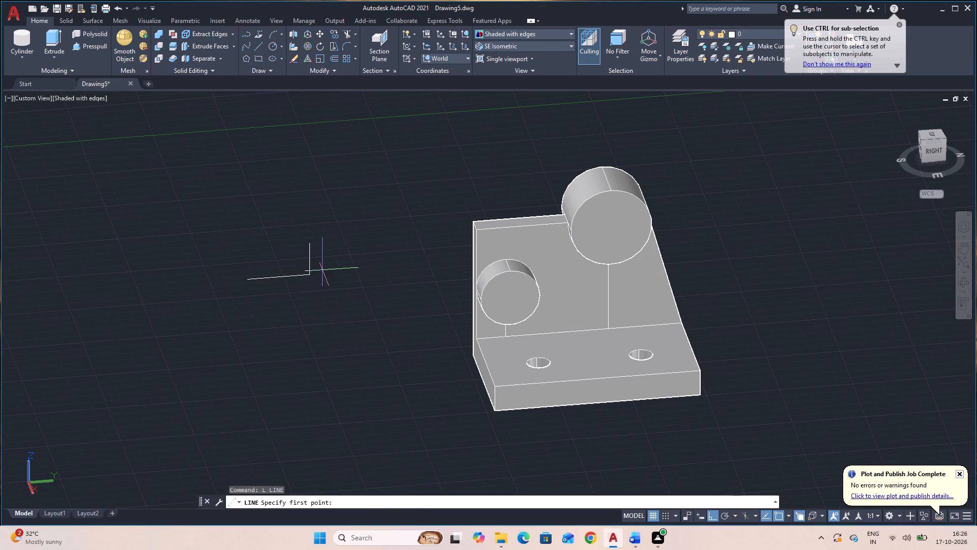
pyautogui.click(312, 242)
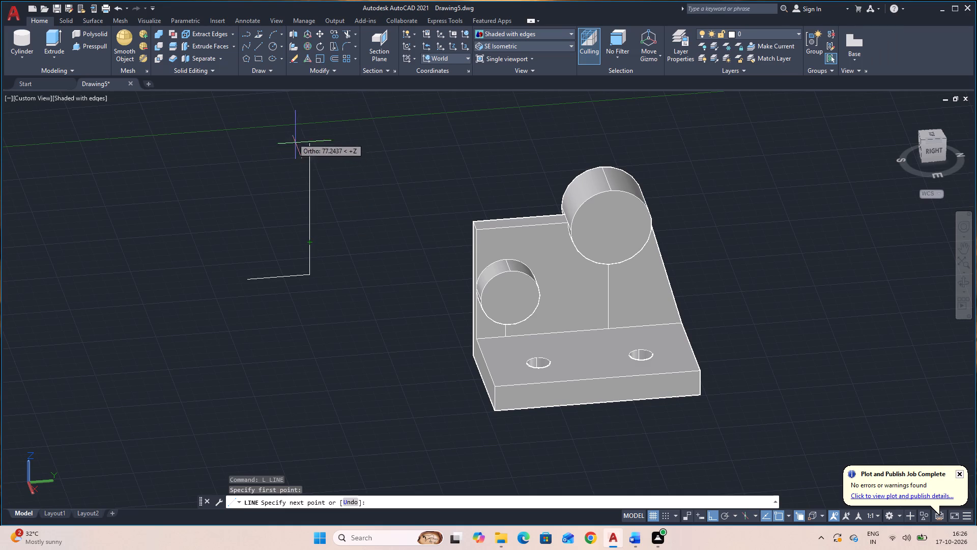
pyautogui.click(292, 137)
pyautogui.press('Escape')
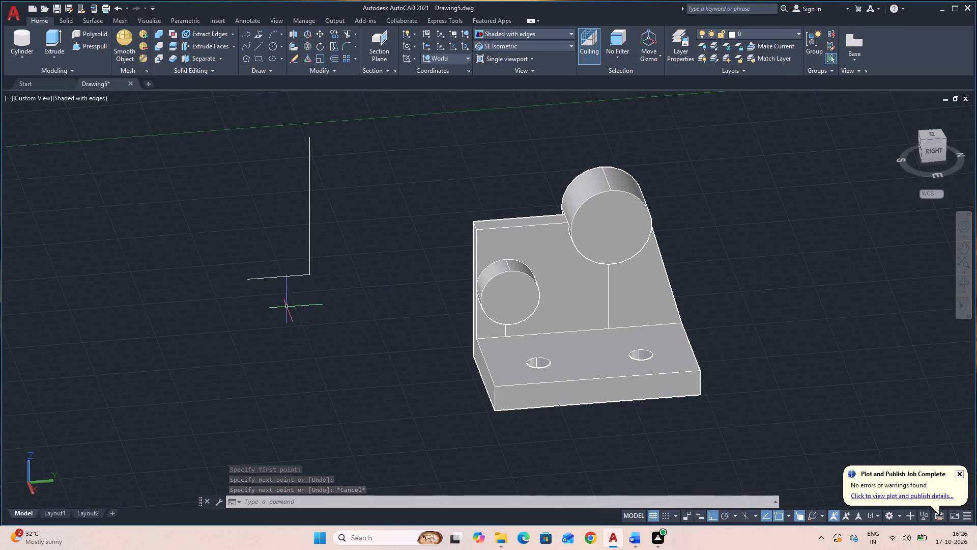
# Draw a line toward negative Y from the free end of the moved horizontal line.
pyautogui.write('L')
pyautogui.press('space')
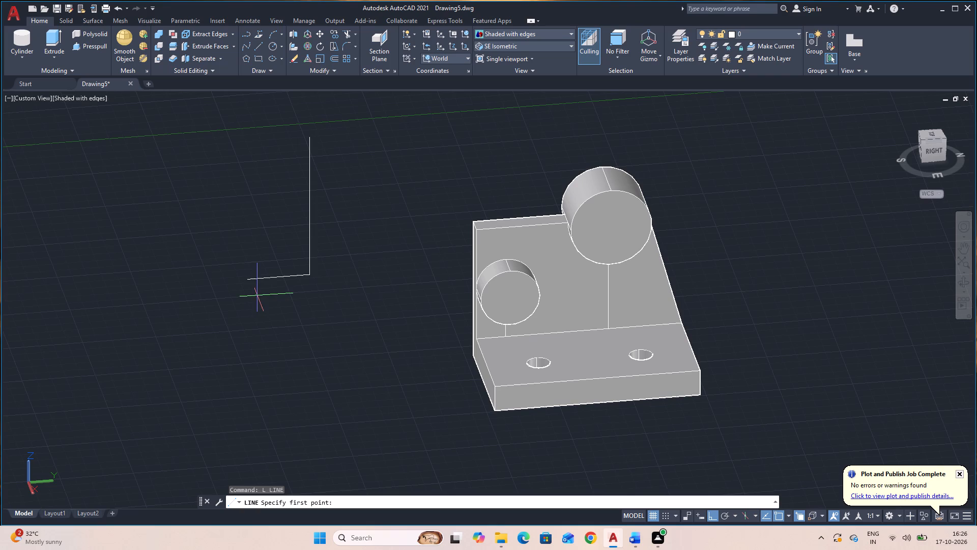
pyautogui.click(248, 280)
pyautogui.click(135, 292)
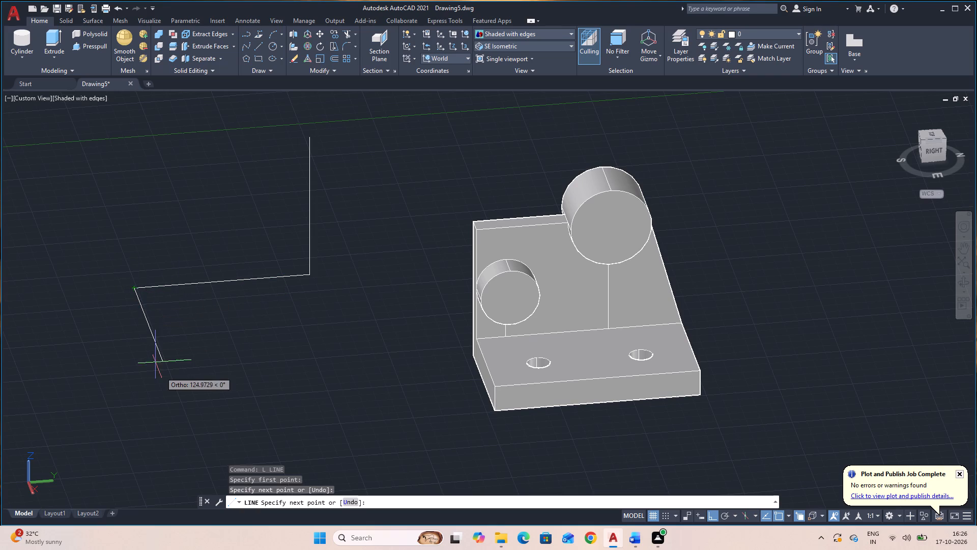
pyautogui.press('Escape')
# Join the line segments of the L-shaped outline beside the bracket.
pyautogui.click(349, 348)
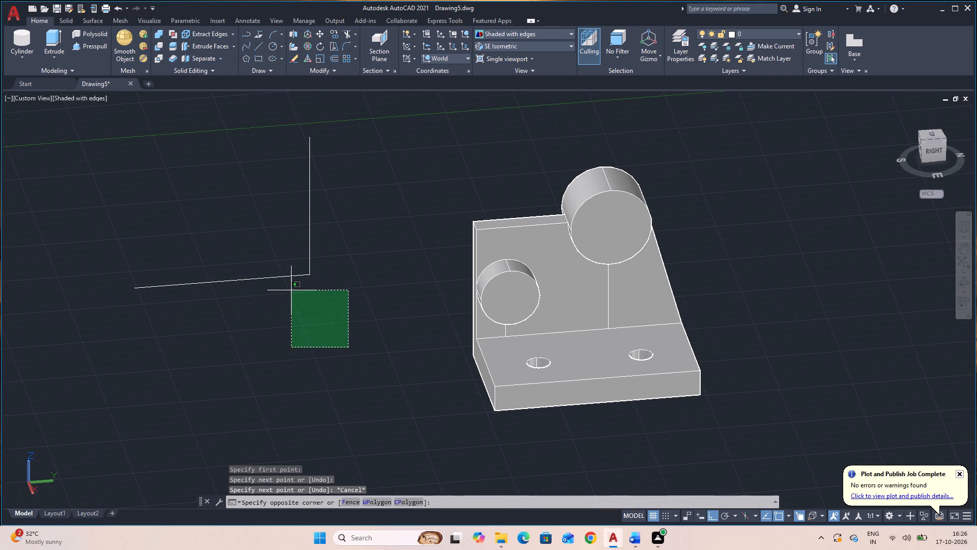
pyautogui.click(44, 114)
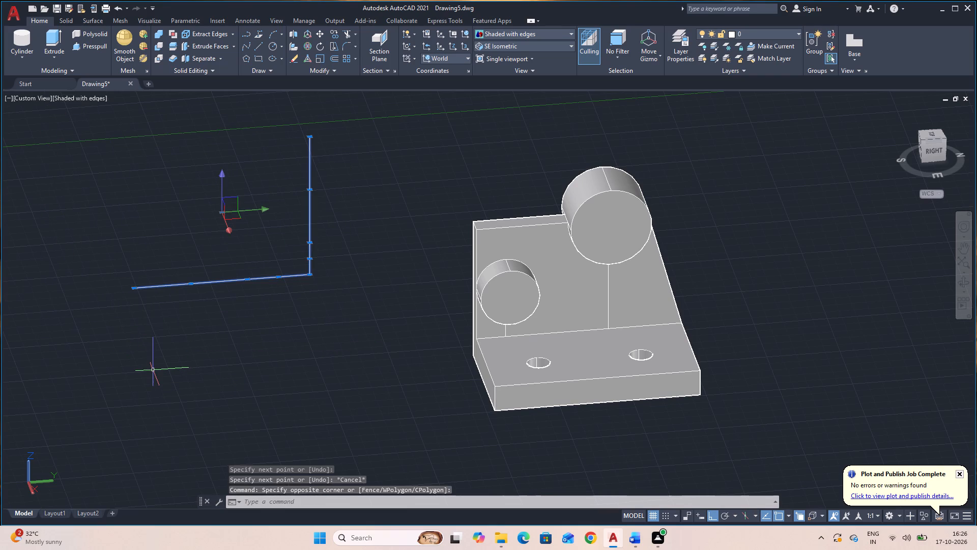
pyautogui.press('j')
pyautogui.press('space')
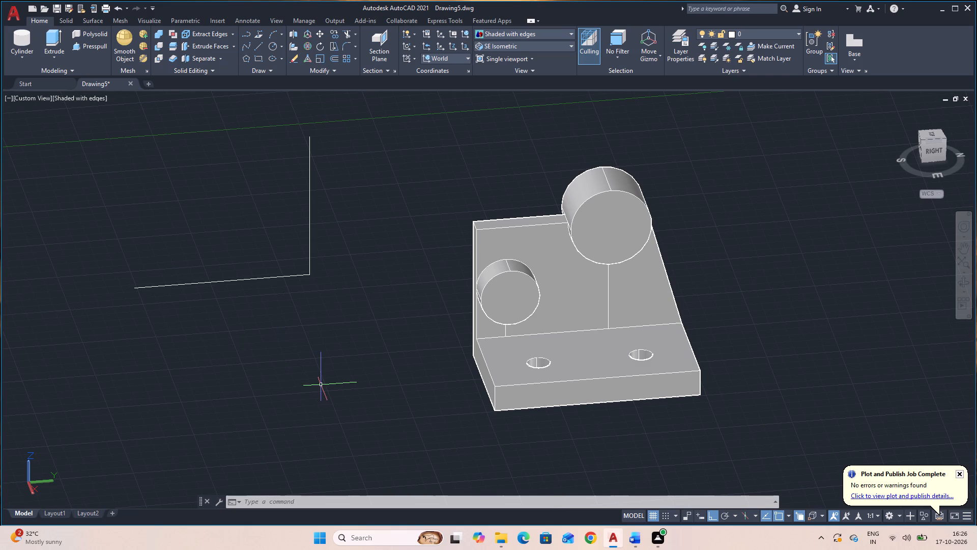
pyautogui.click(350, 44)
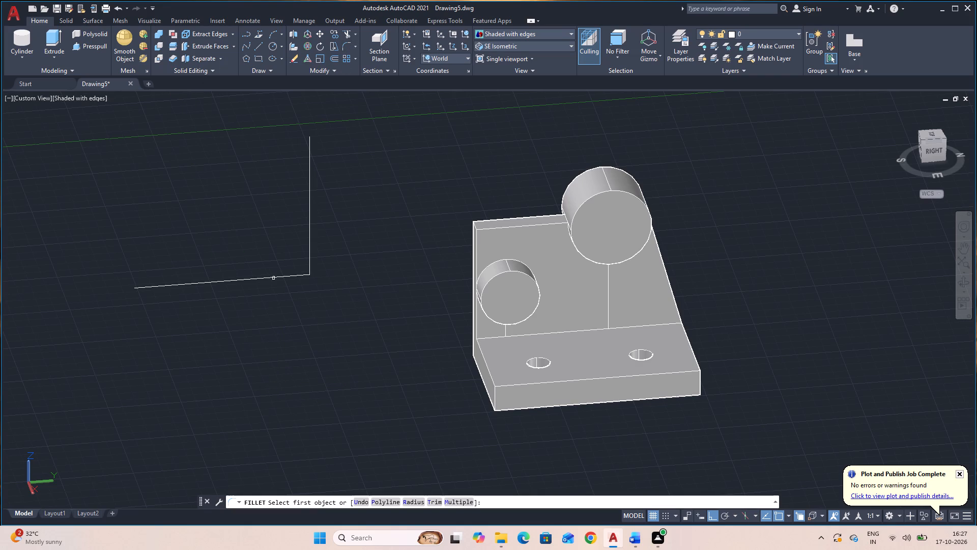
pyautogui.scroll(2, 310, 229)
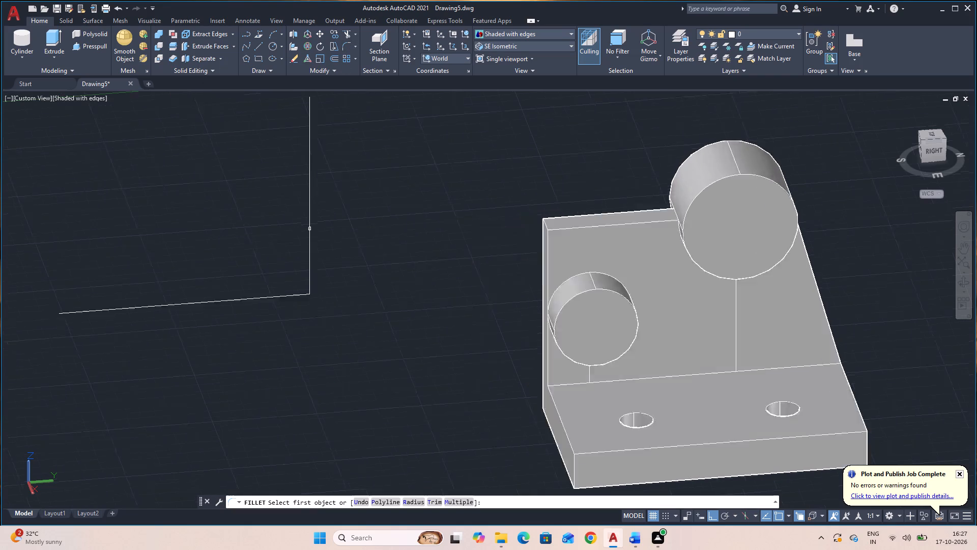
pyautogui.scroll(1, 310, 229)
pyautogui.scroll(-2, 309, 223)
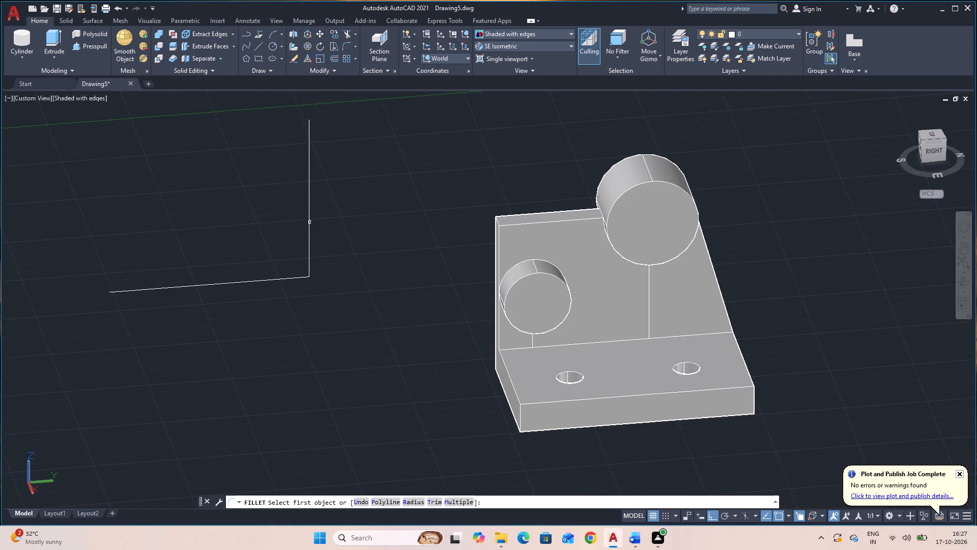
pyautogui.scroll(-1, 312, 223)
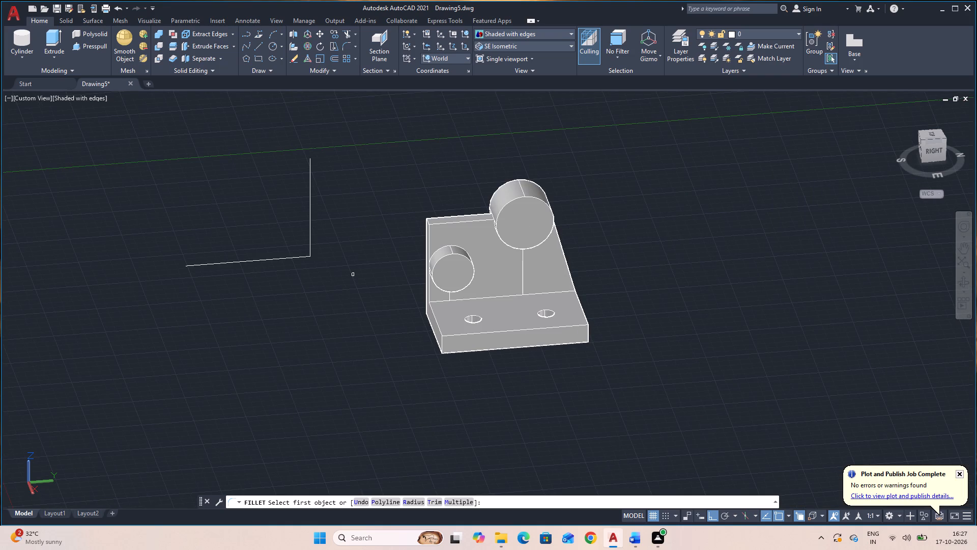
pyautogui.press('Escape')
# Trace the L-shaped outline beside the bracket with two separate lines, from its upper end through the corner to the horizontal free end.
pyautogui.write('L')
pyautogui.press('space')
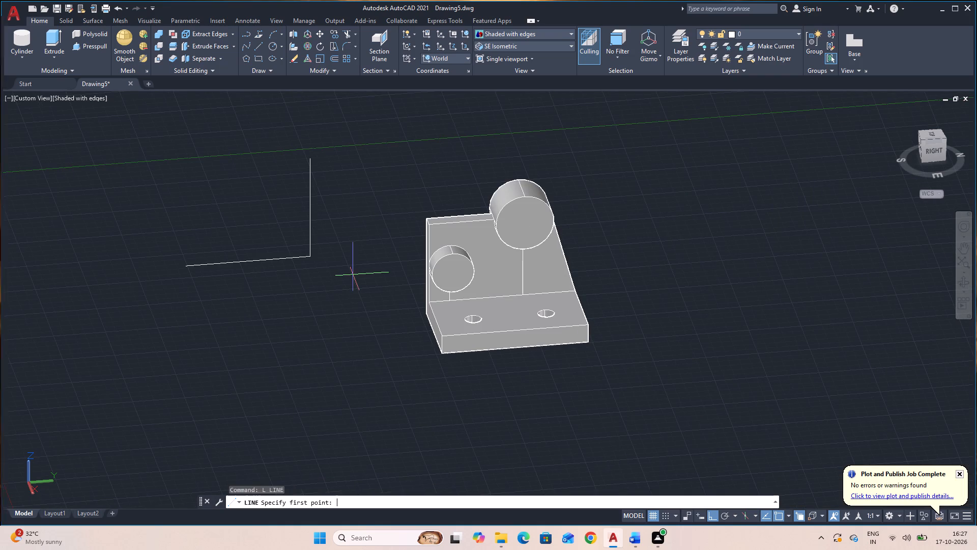
pyautogui.click(308, 157)
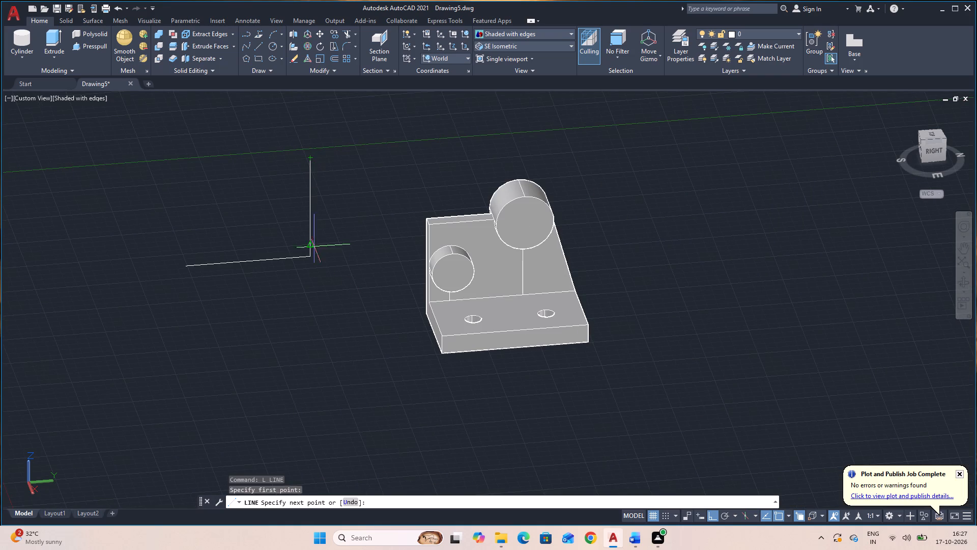
pyautogui.click(311, 256)
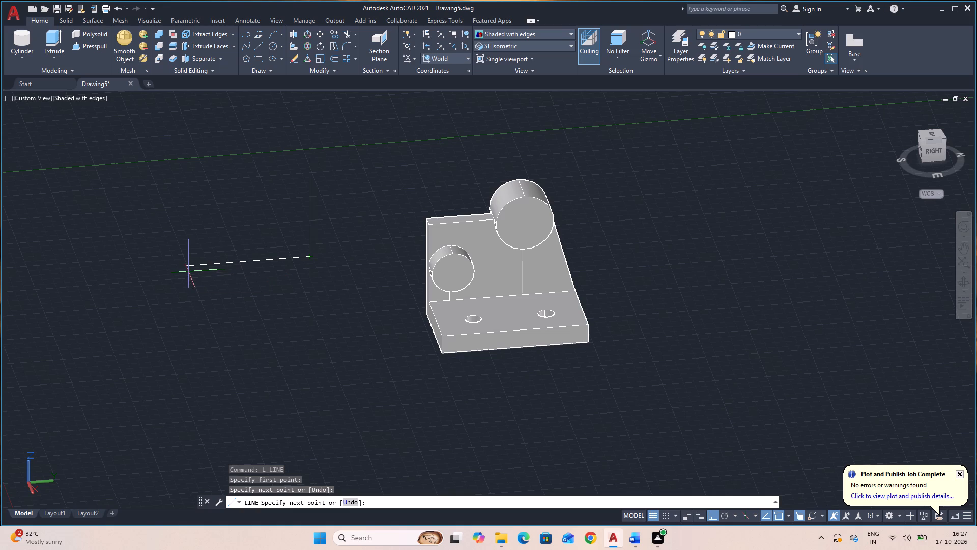
pyautogui.click(186, 265)
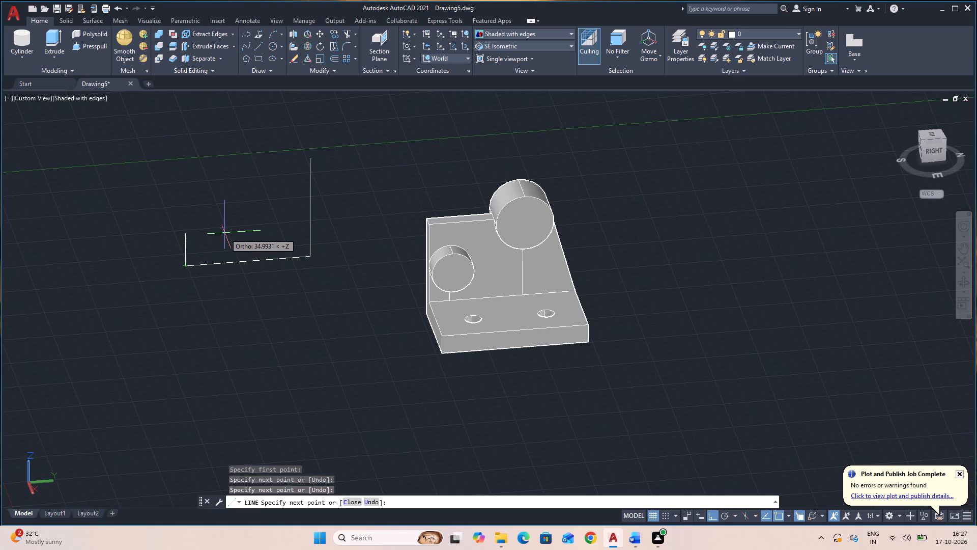
pyautogui.press('Escape')
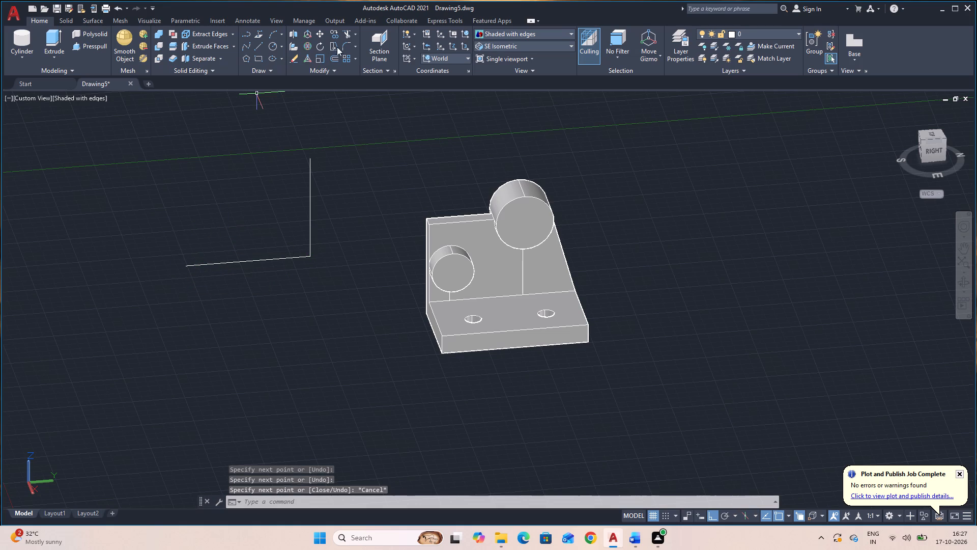
# Fillet the corner between the two separate traced lines with a radius of 25.
pyautogui.click(343, 42)
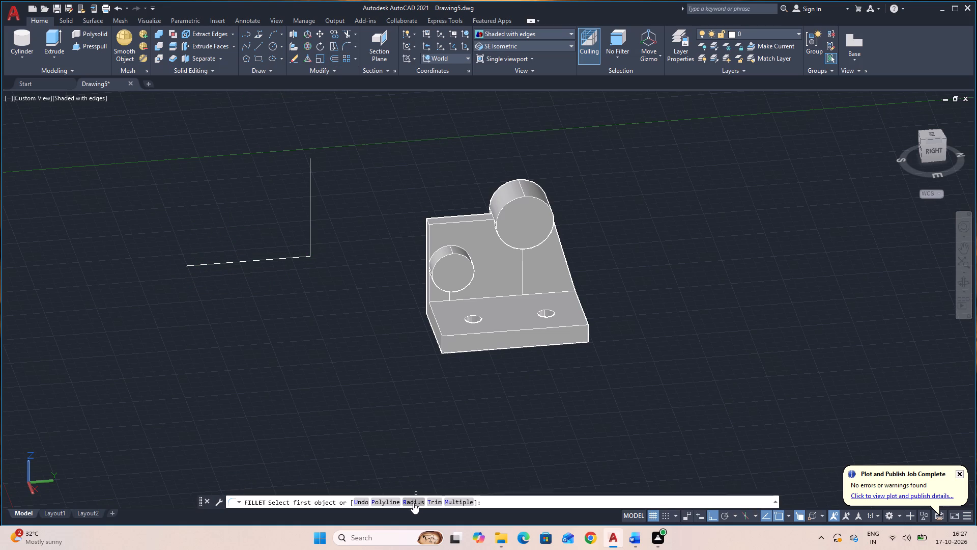
pyautogui.click(413, 503)
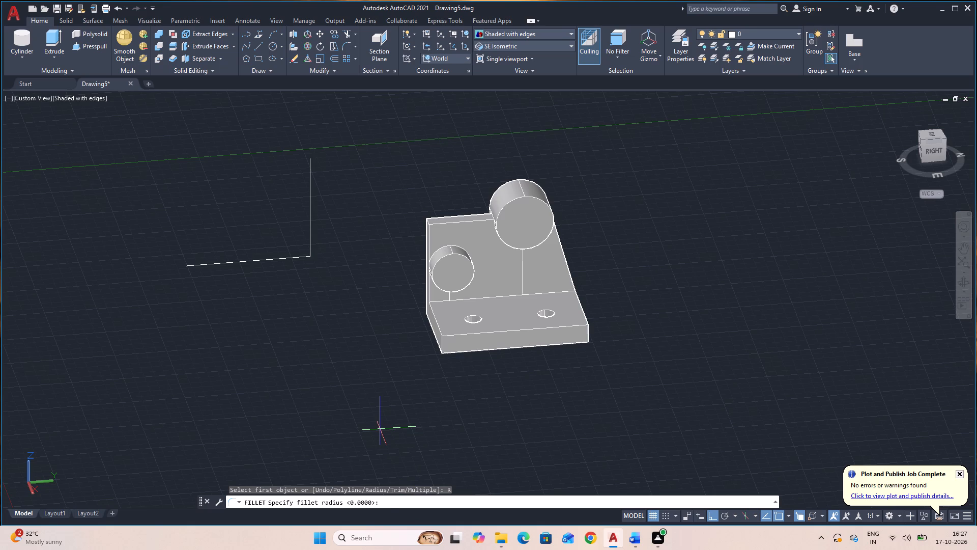
pyautogui.write('25')
pyautogui.press('Return')
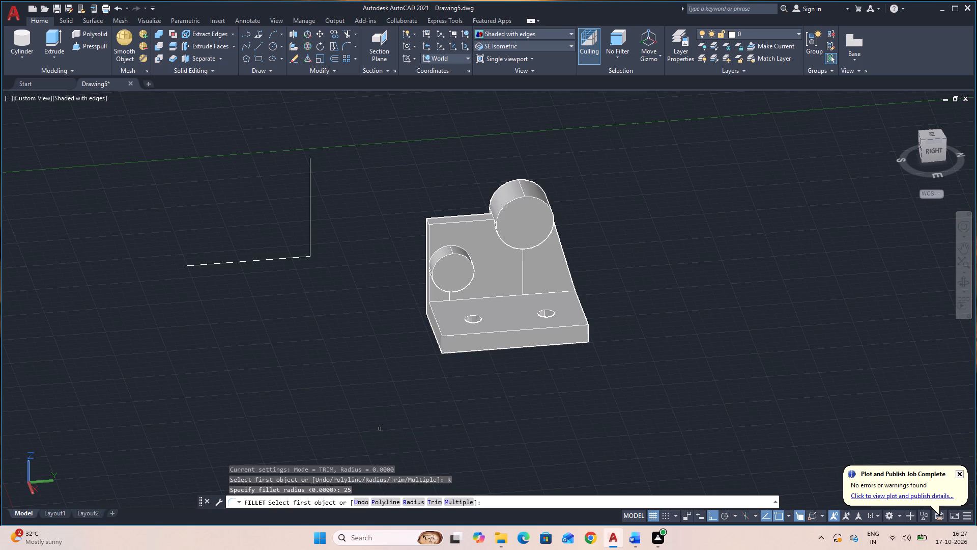
pyautogui.click(267, 260)
pyautogui.click(301, 293)
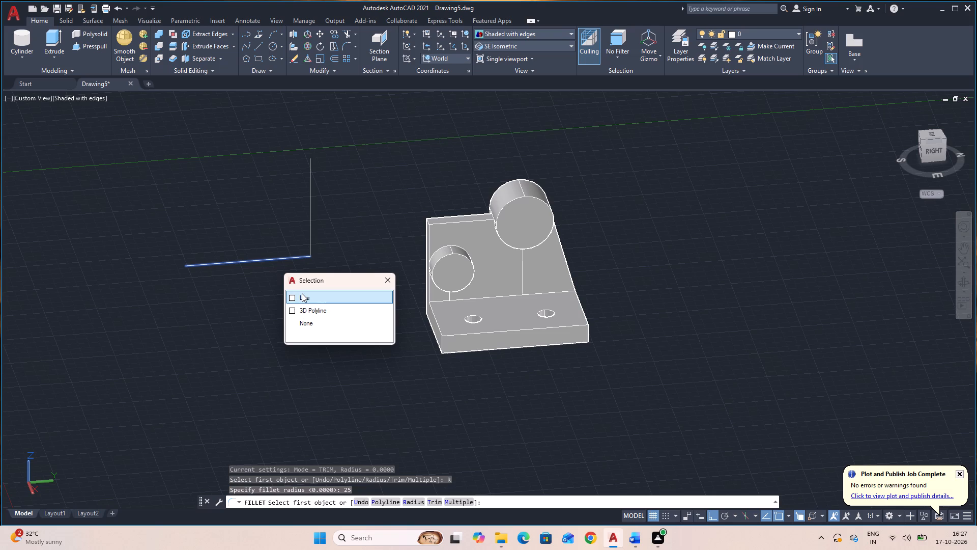
pyautogui.doubleClick(305, 299)
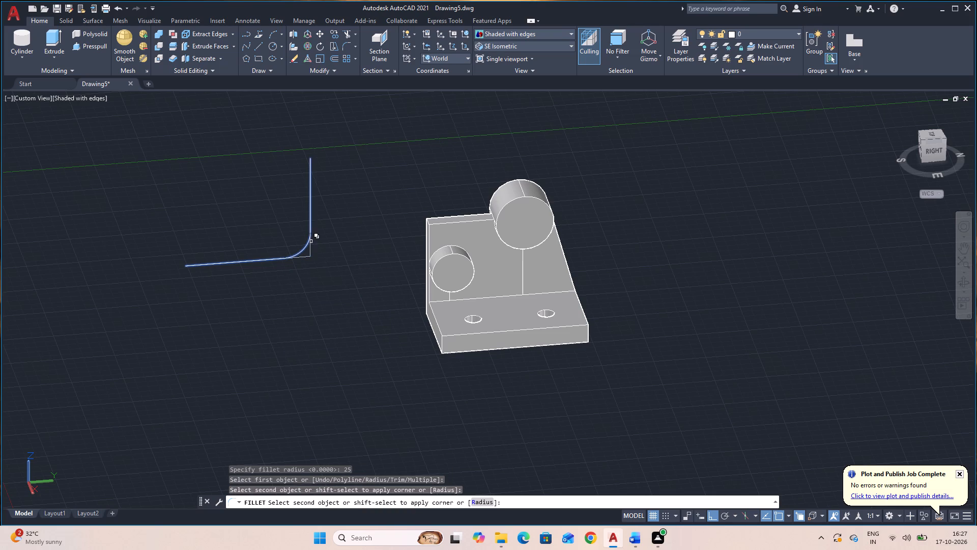
pyautogui.click(311, 242)
pyautogui.click(345, 275)
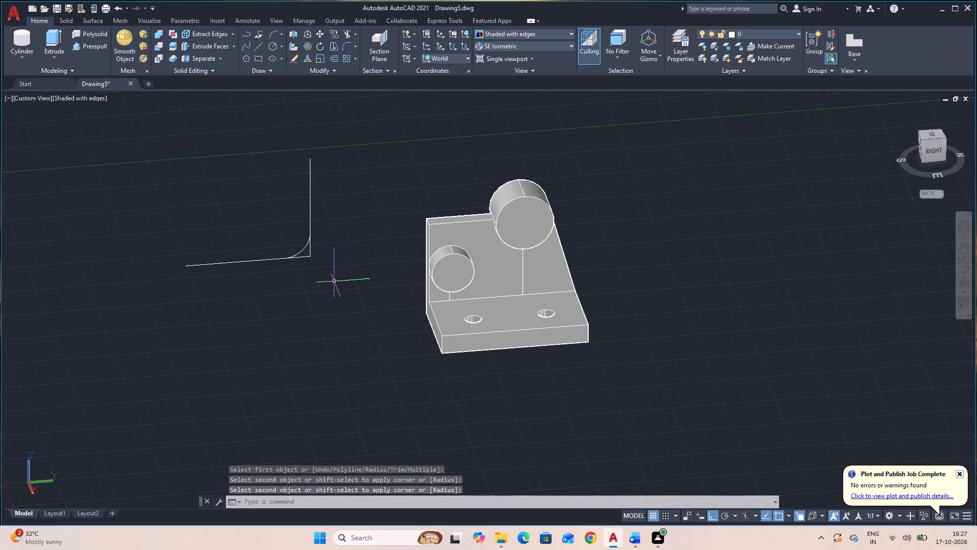
pyautogui.press('Escape')
# Delete the original sharp-cornered L-shaped polyline beside the bracket.
pyautogui.click(310, 258)
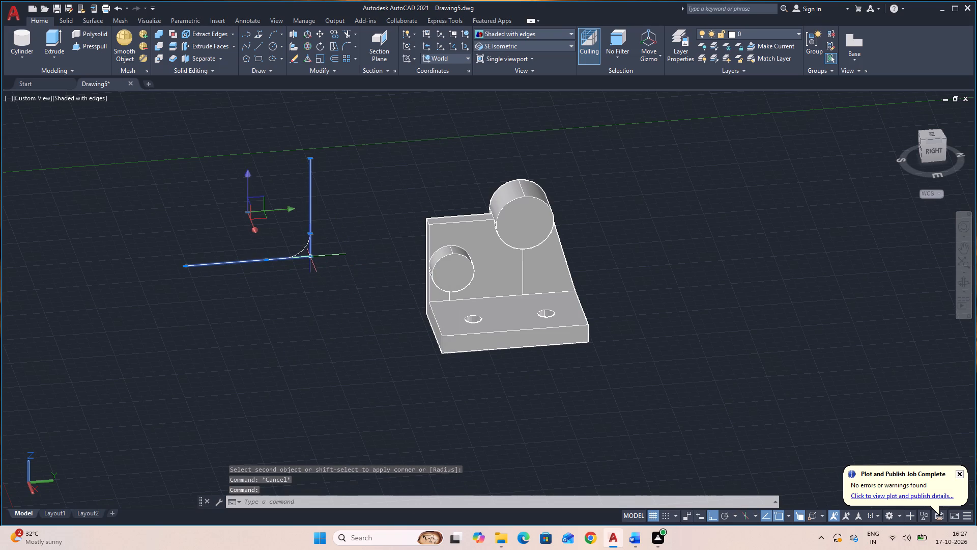
pyautogui.press('Delete')
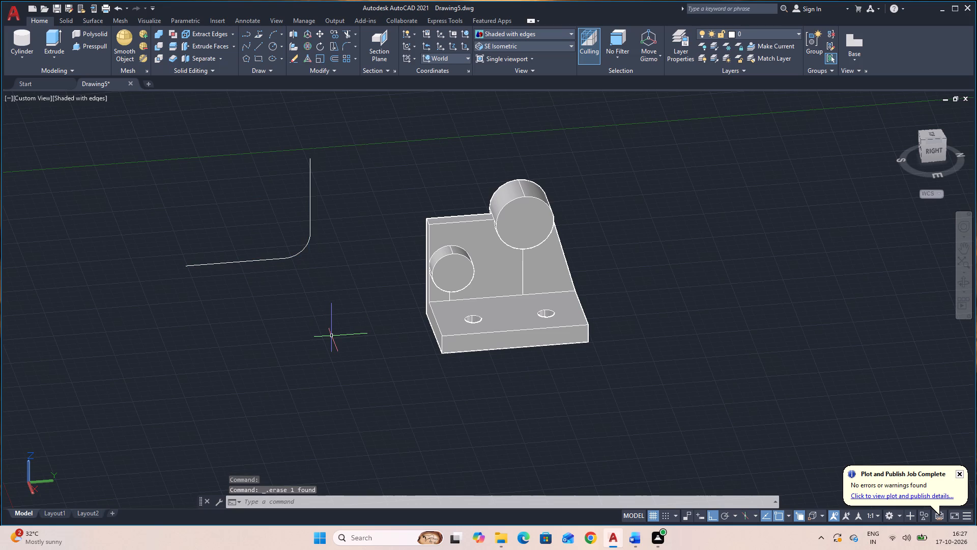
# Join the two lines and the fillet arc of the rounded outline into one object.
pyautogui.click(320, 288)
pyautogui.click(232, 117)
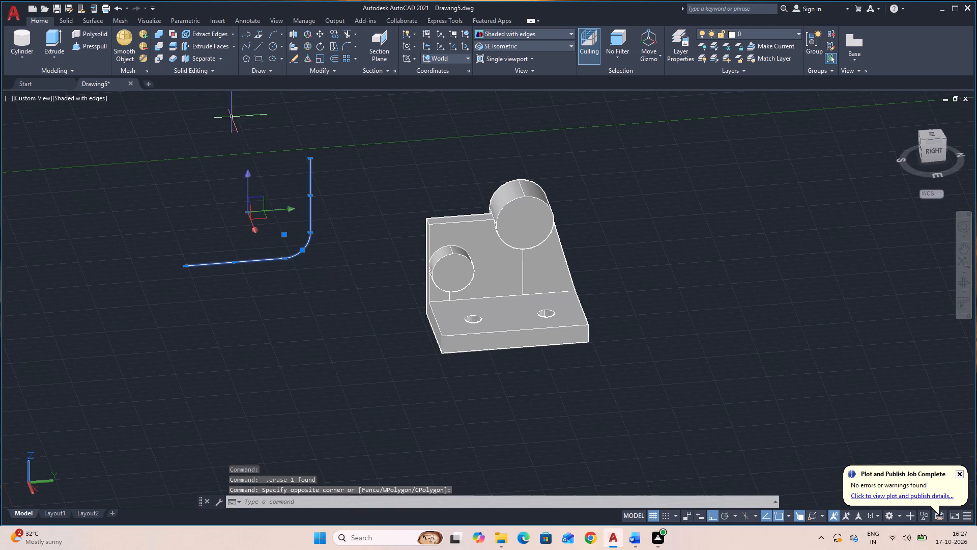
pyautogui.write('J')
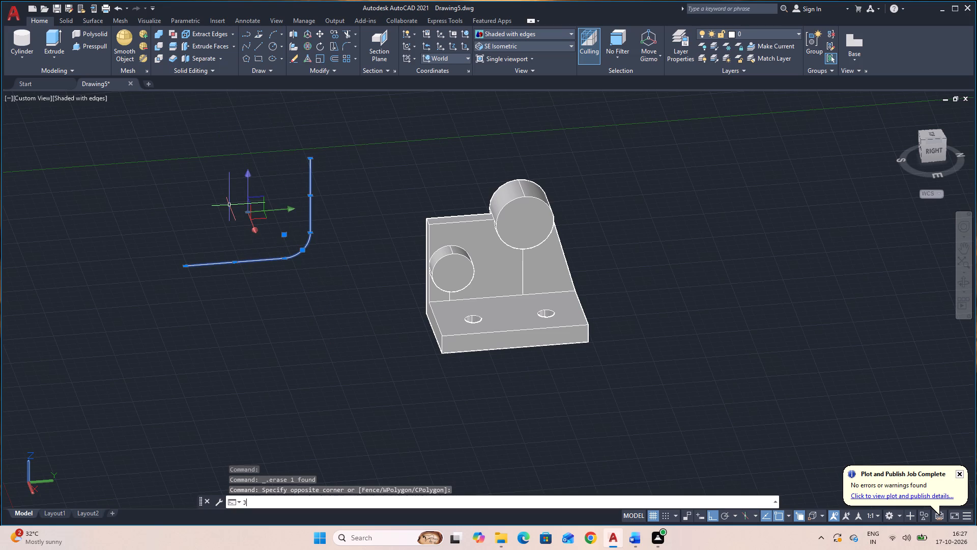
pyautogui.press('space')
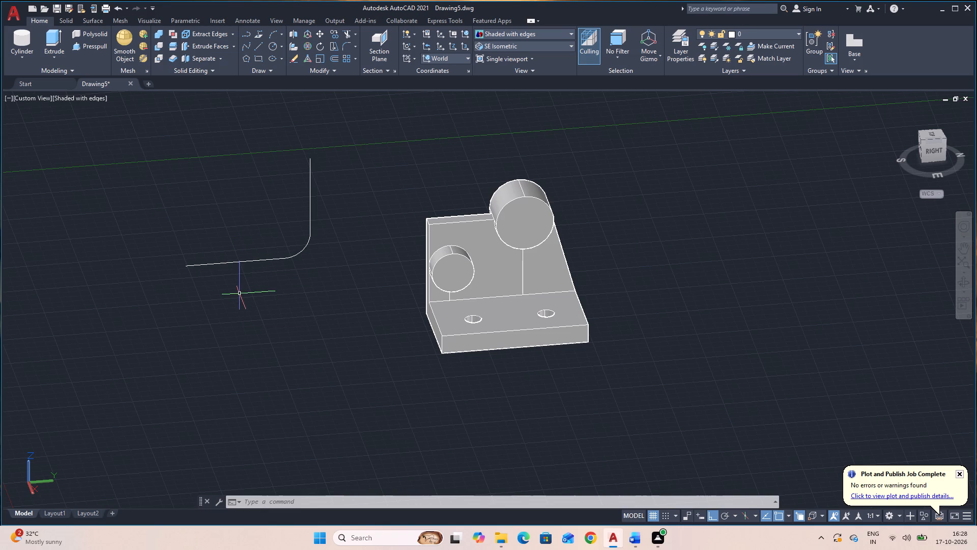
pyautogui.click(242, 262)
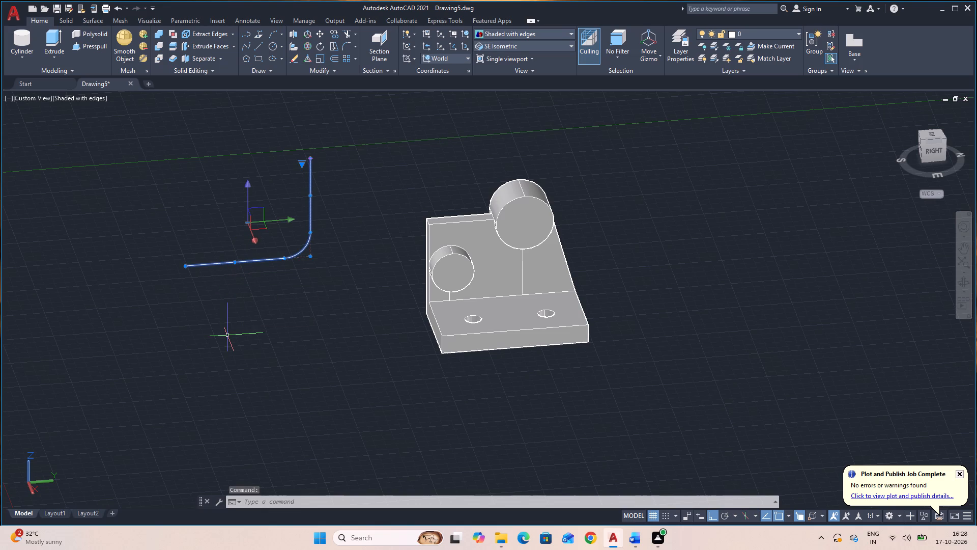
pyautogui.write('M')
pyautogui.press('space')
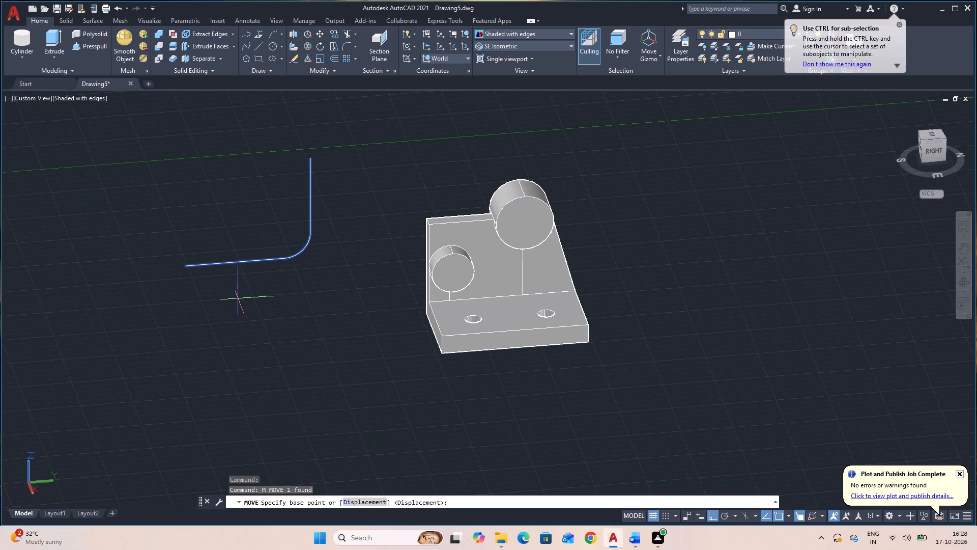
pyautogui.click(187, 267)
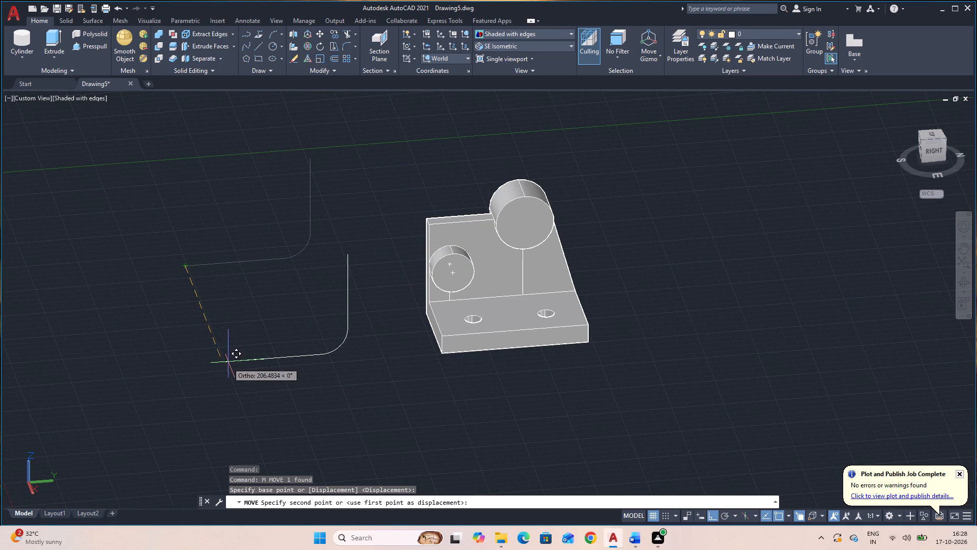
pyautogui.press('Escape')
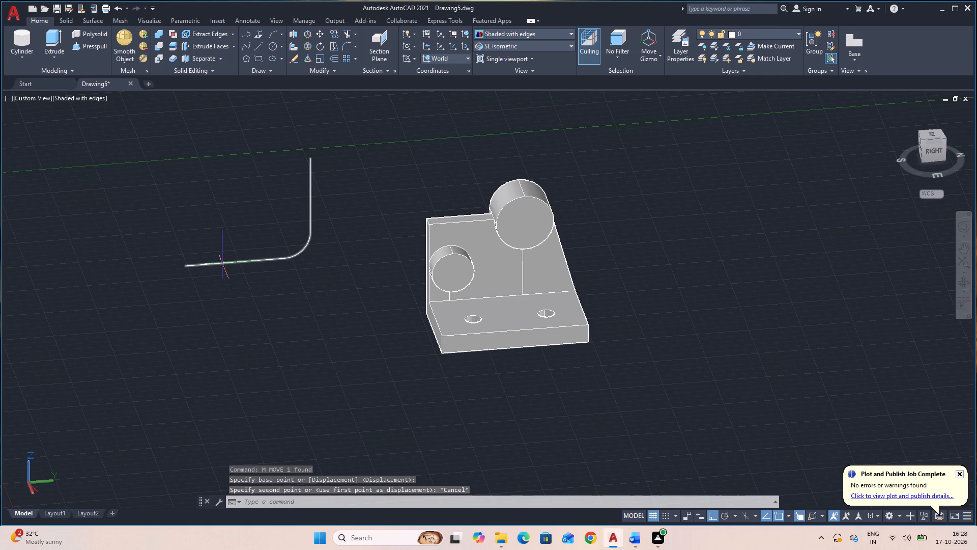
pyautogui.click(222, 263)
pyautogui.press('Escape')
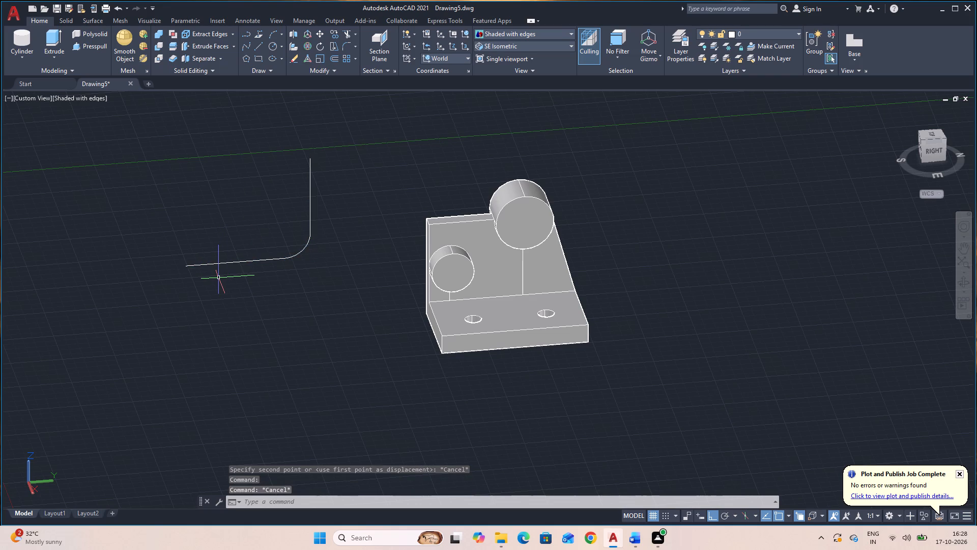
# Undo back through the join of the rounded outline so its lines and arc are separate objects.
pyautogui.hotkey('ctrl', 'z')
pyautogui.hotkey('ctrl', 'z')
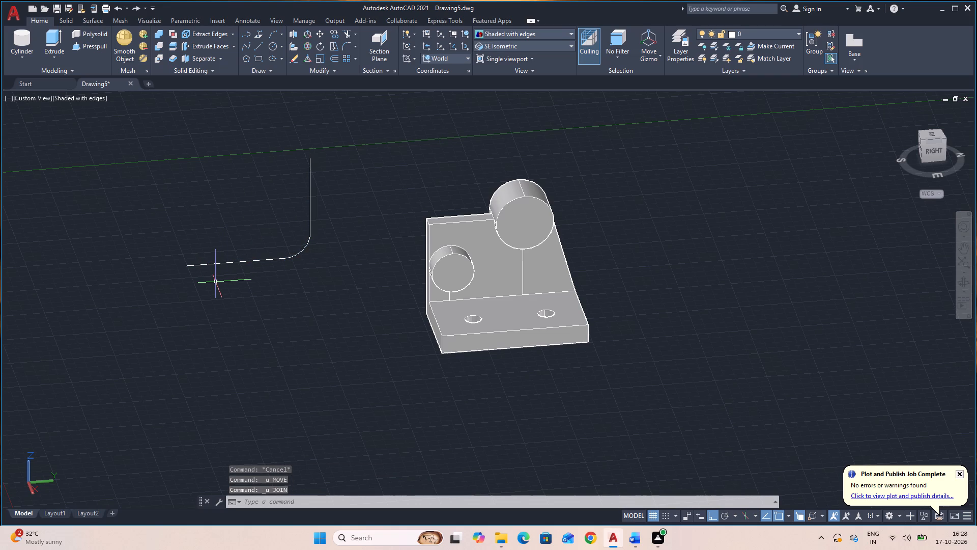
# Delete the horizontal and vertical lines of the rounded outline, keeping only the fillet arc.
pyautogui.click(223, 263)
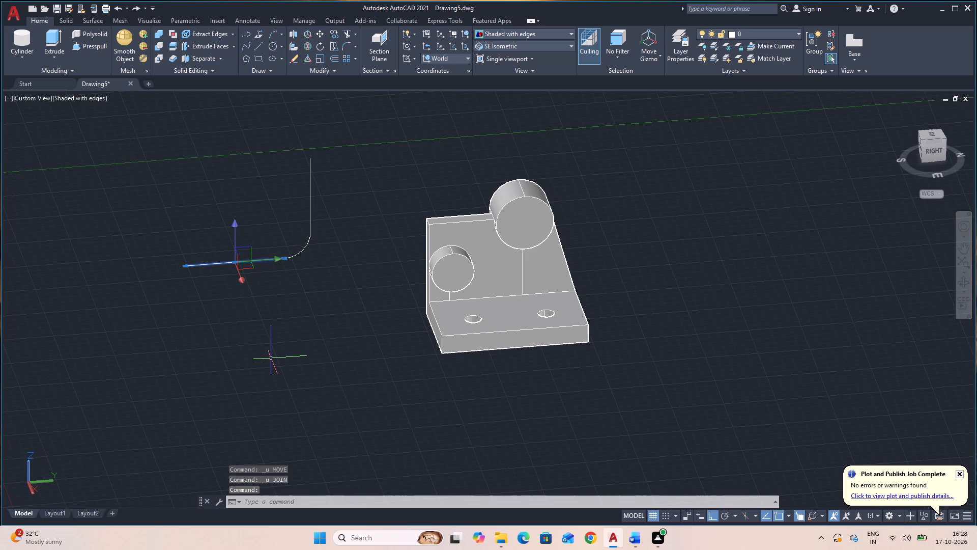
pyautogui.press('Delete')
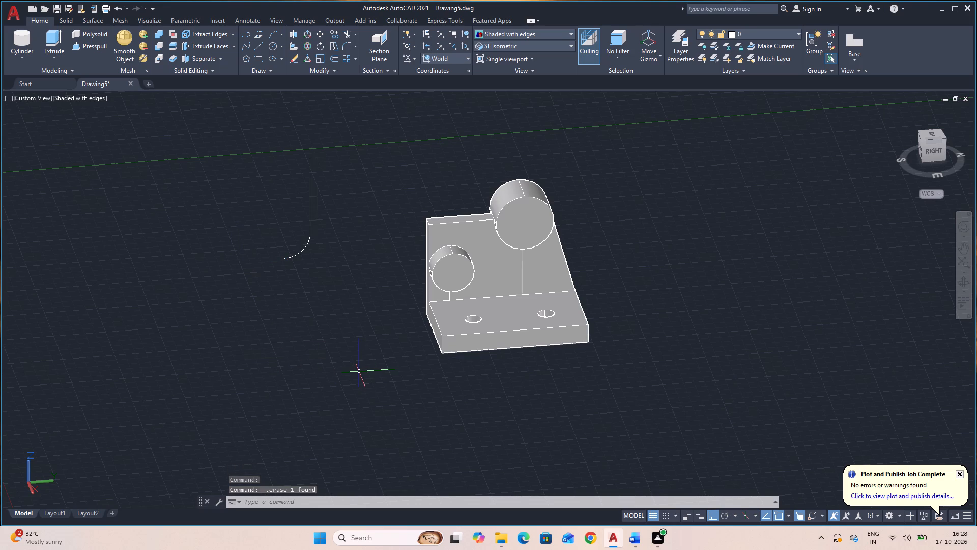
pyautogui.click(311, 197)
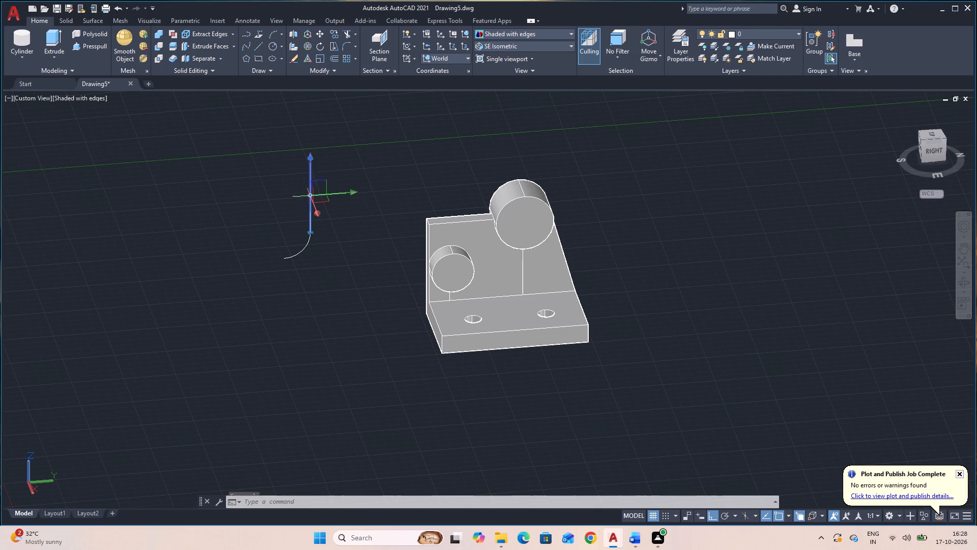
pyautogui.press('Delete')
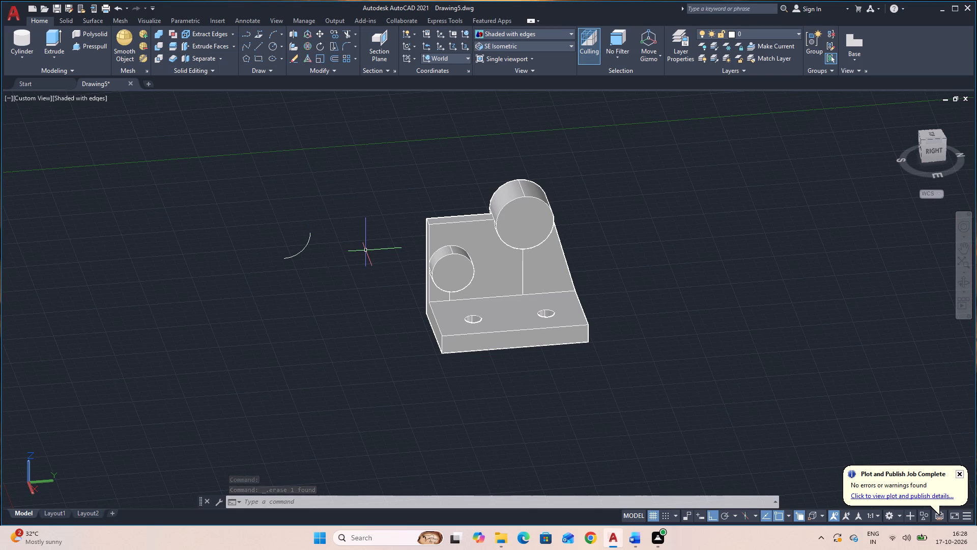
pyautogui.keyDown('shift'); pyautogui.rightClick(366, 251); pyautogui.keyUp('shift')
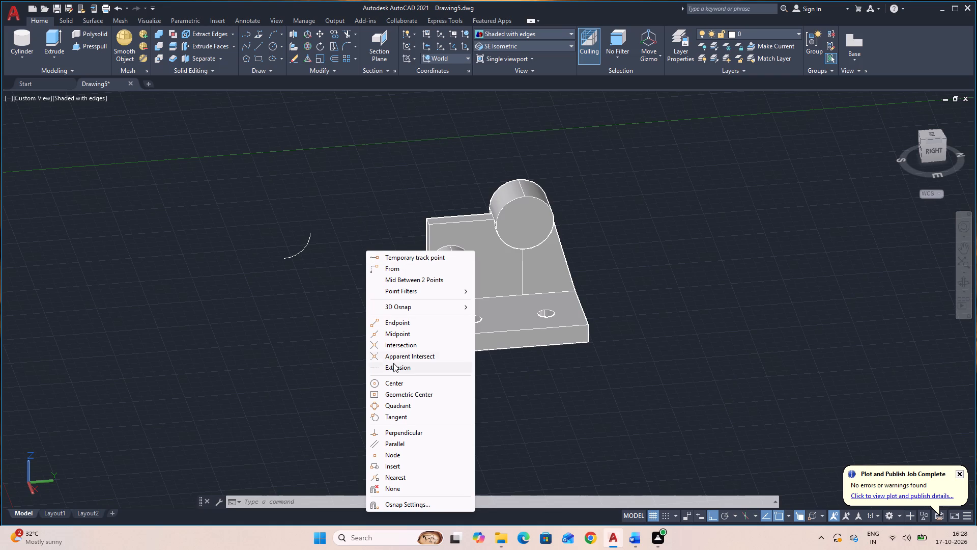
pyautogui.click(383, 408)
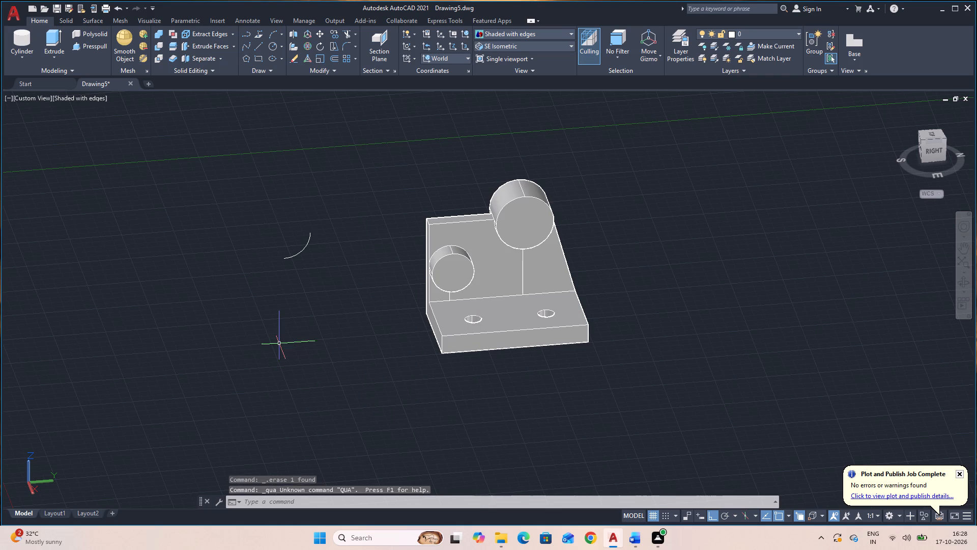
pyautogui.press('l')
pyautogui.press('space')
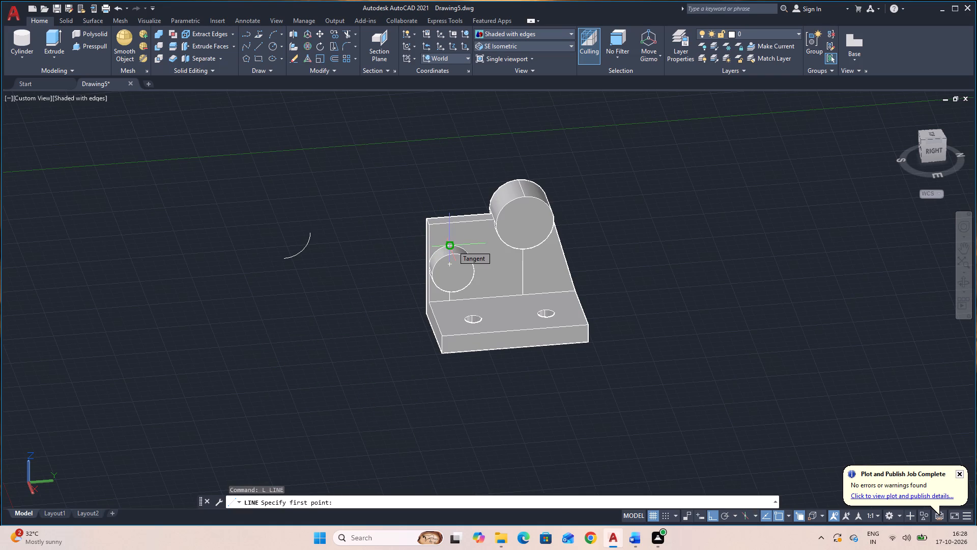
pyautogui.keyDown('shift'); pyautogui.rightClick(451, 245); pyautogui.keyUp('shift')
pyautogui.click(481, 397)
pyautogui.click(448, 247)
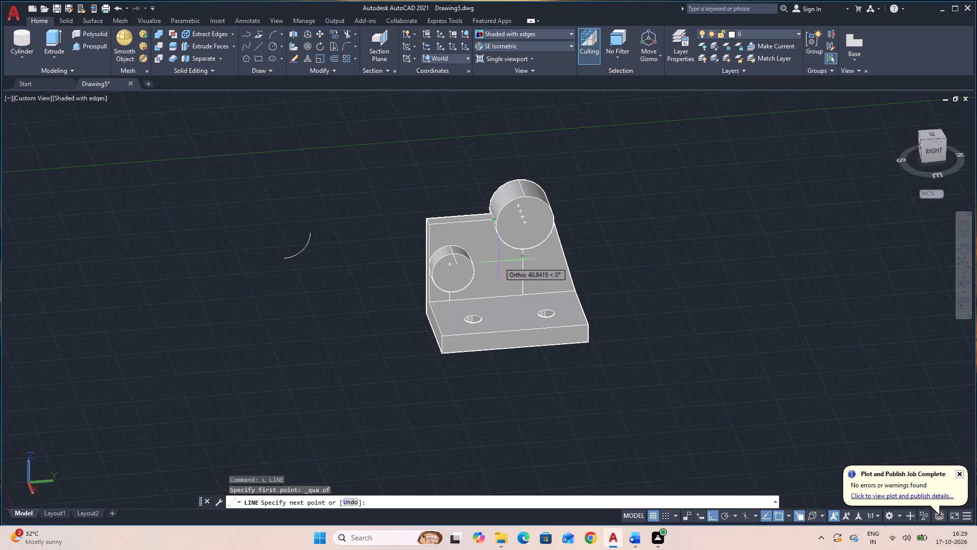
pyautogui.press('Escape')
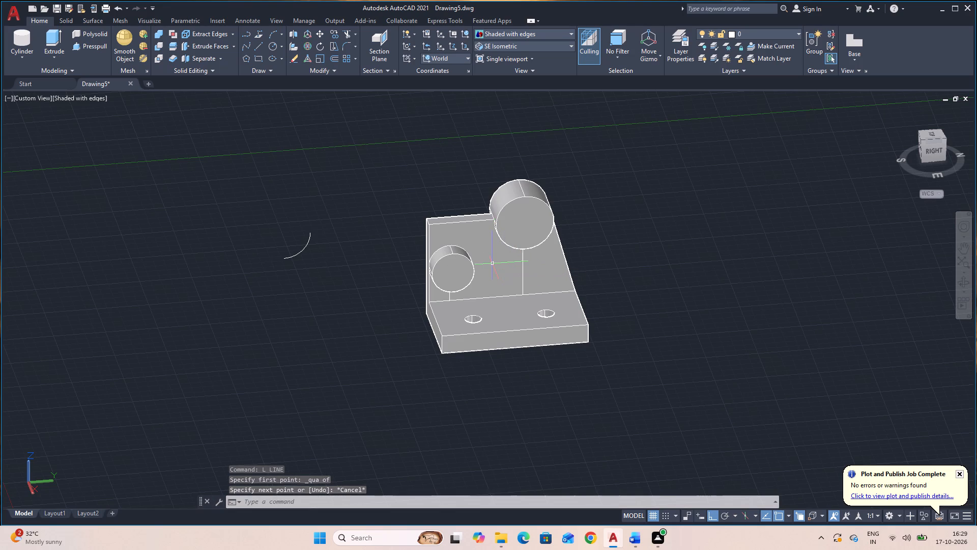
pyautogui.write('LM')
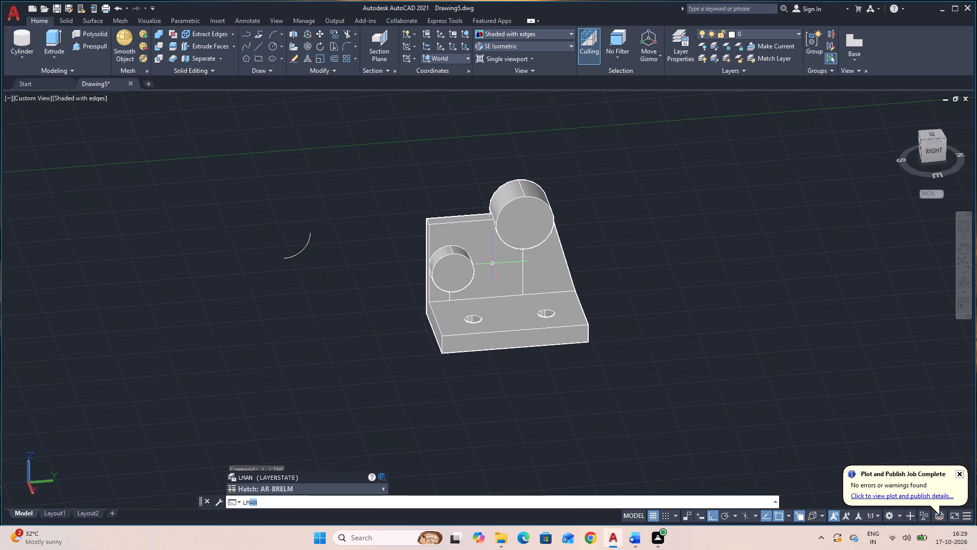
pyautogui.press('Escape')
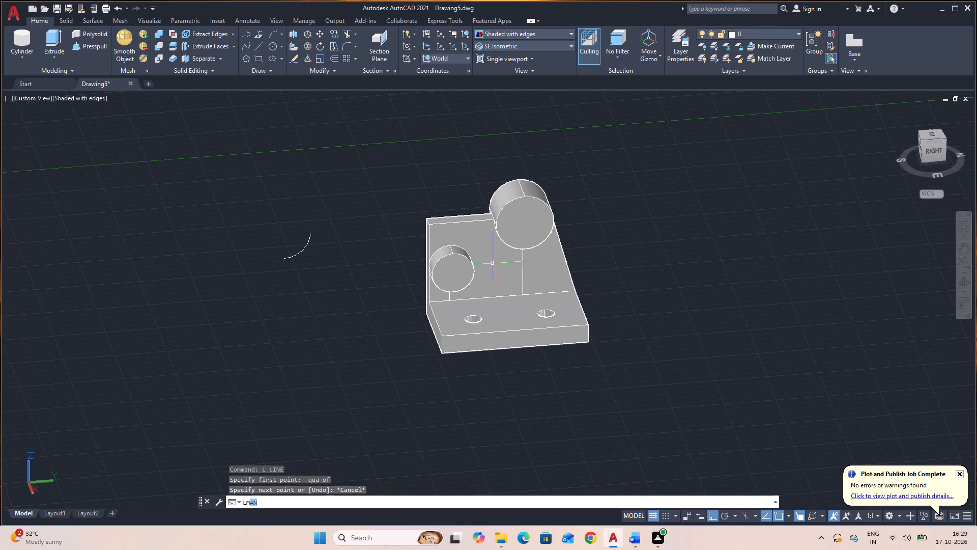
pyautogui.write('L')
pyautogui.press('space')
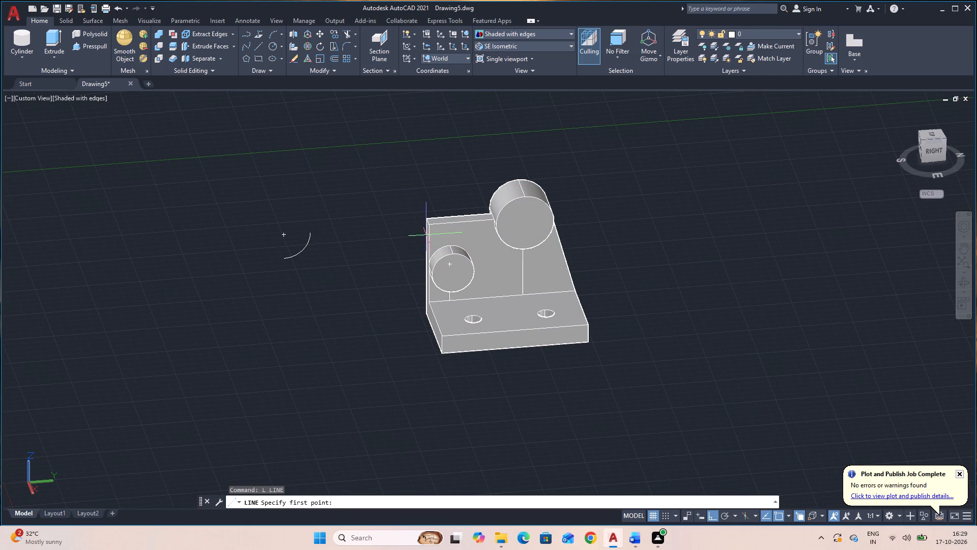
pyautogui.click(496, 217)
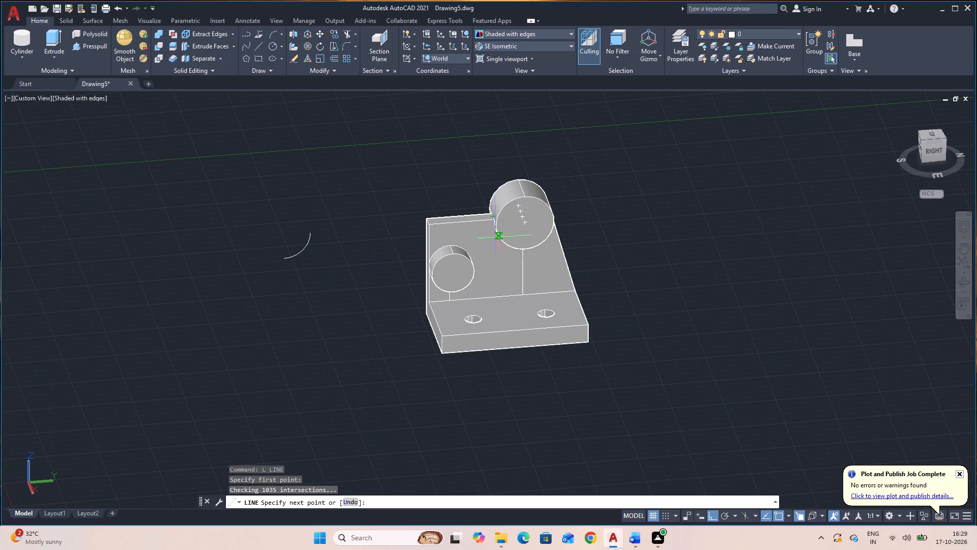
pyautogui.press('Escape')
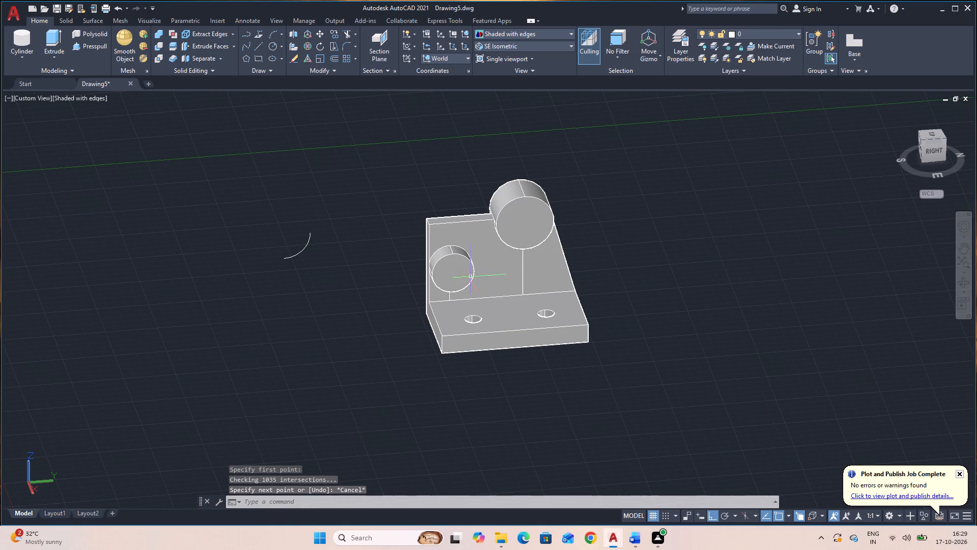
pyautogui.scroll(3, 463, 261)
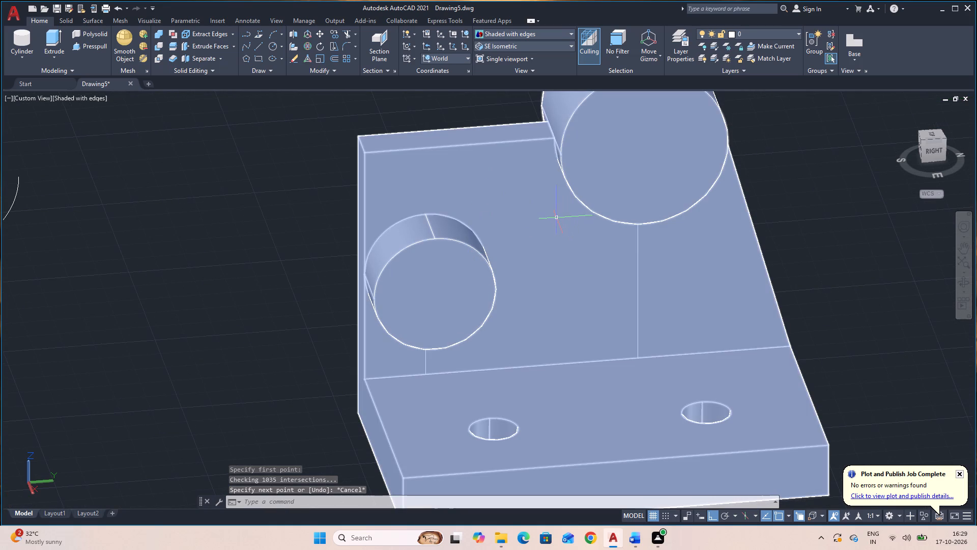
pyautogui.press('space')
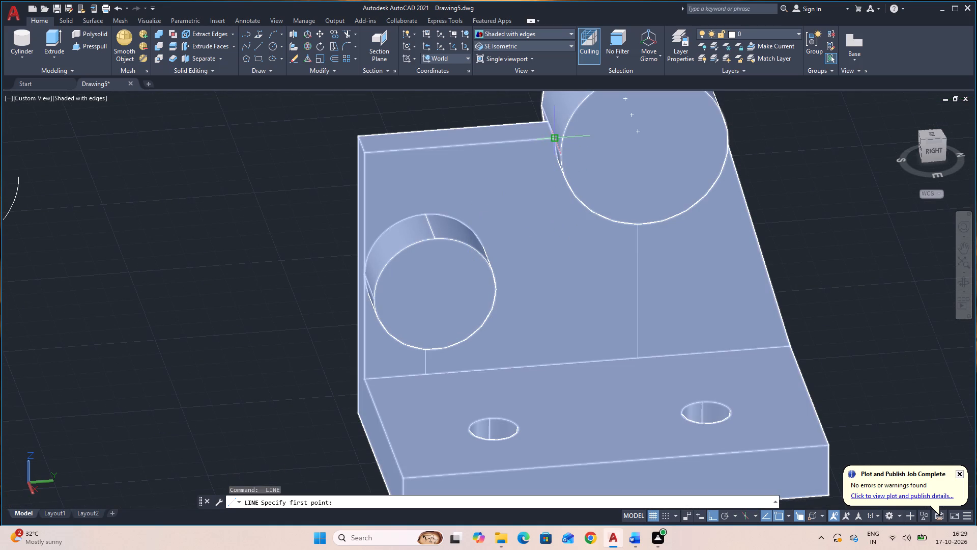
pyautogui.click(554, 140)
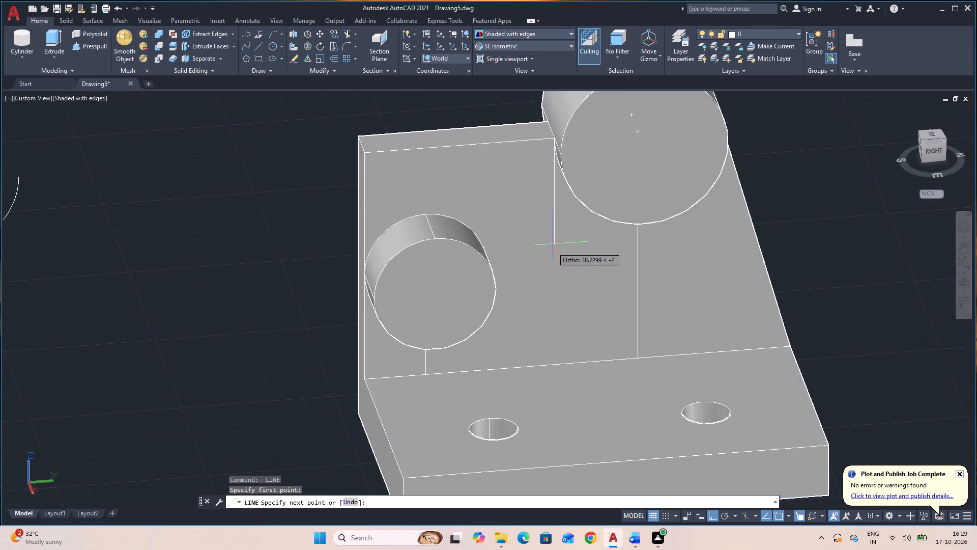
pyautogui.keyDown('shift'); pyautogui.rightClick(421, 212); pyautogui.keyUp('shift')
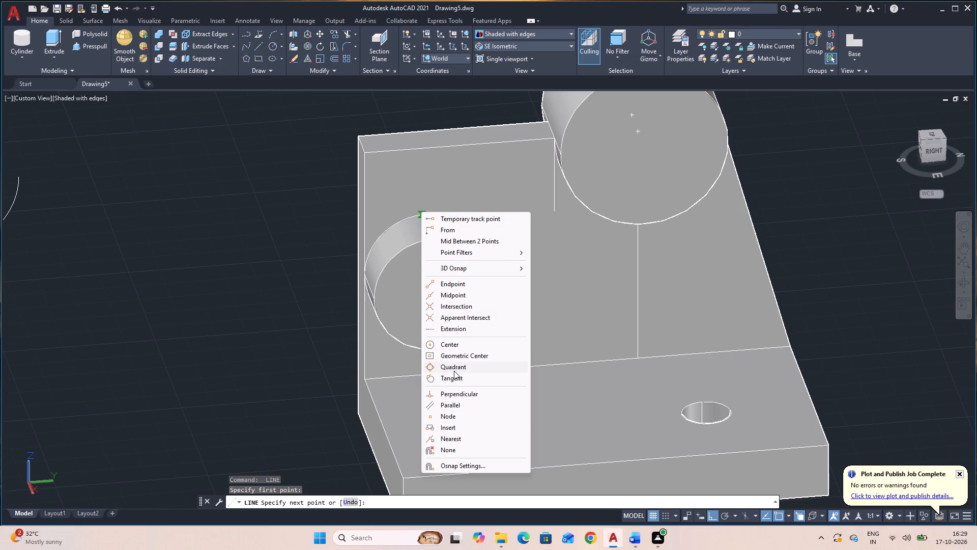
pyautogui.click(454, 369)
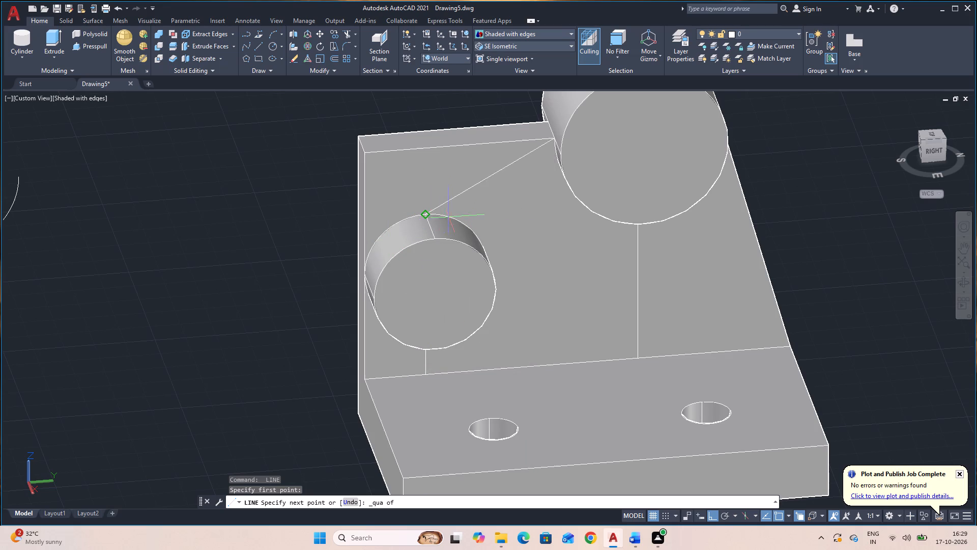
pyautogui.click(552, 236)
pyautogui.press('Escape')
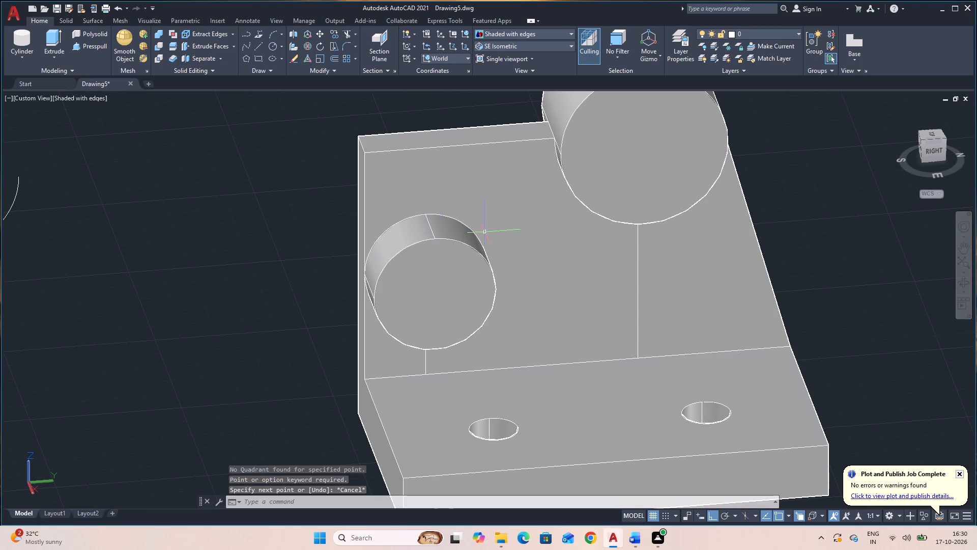
# Draw a vertical line down the wall's front face from the top edge's endpoint at the large boss to below the small boss's top level.
pyautogui.press('space')
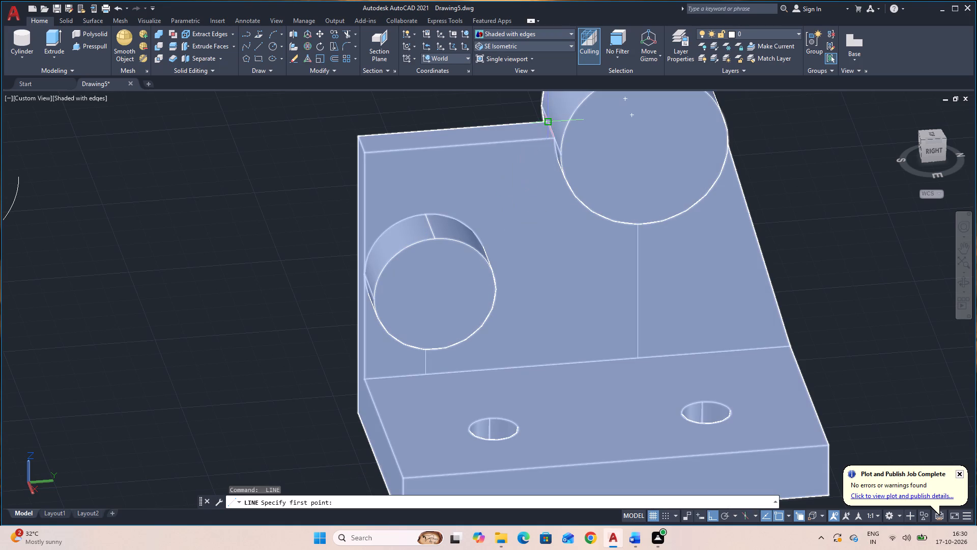
pyautogui.click(551, 137)
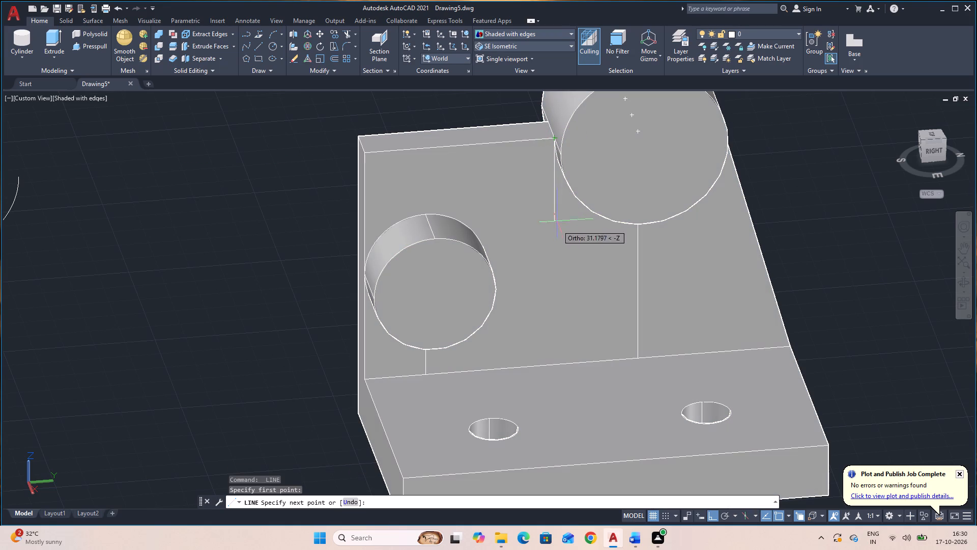
pyautogui.click(559, 247)
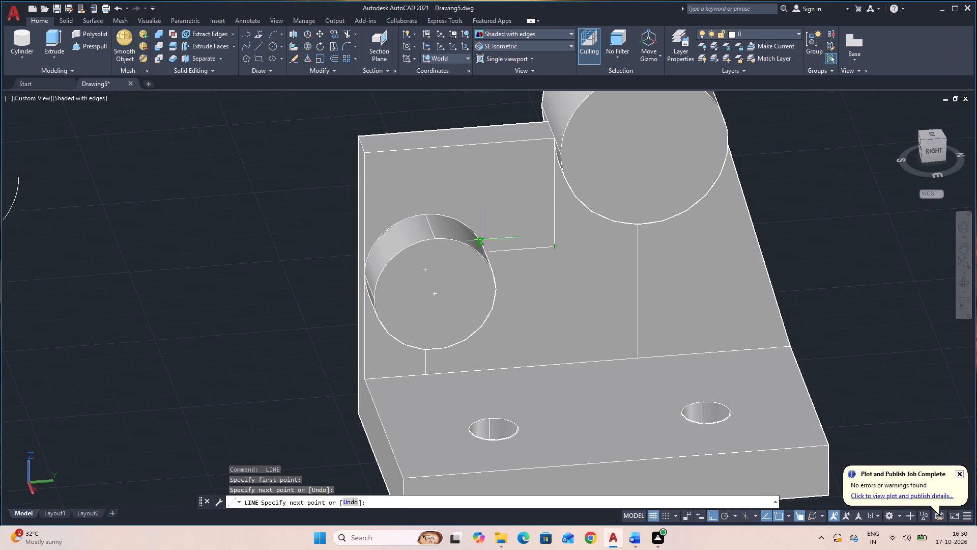
pyautogui.press('Escape')
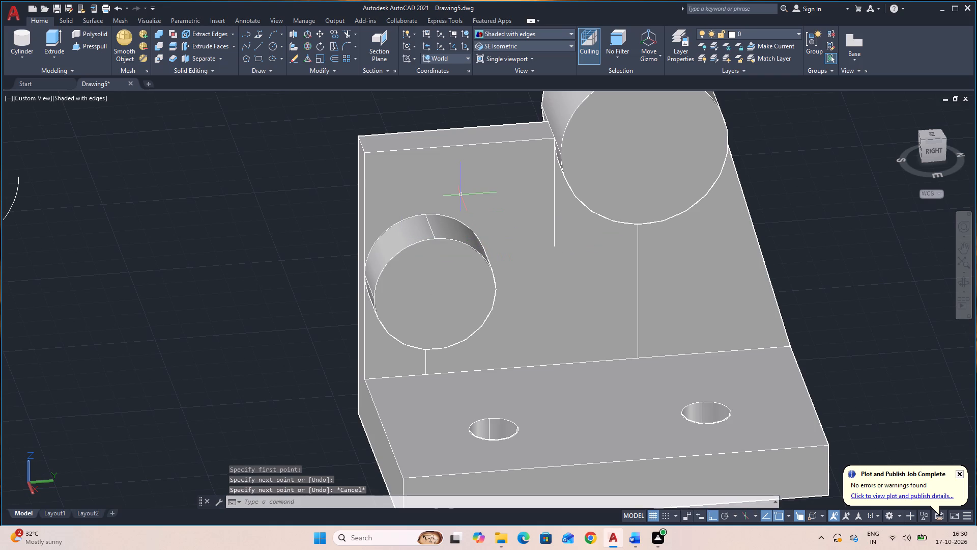
# Draw a horizontal line from the top quadrant of the small boss, where it meets the wall, to the vertical line.
pyautogui.keyDown('shift'); pyautogui.rightClick(461, 195); pyautogui.keyUp('shift')
pyautogui.press('Escape')
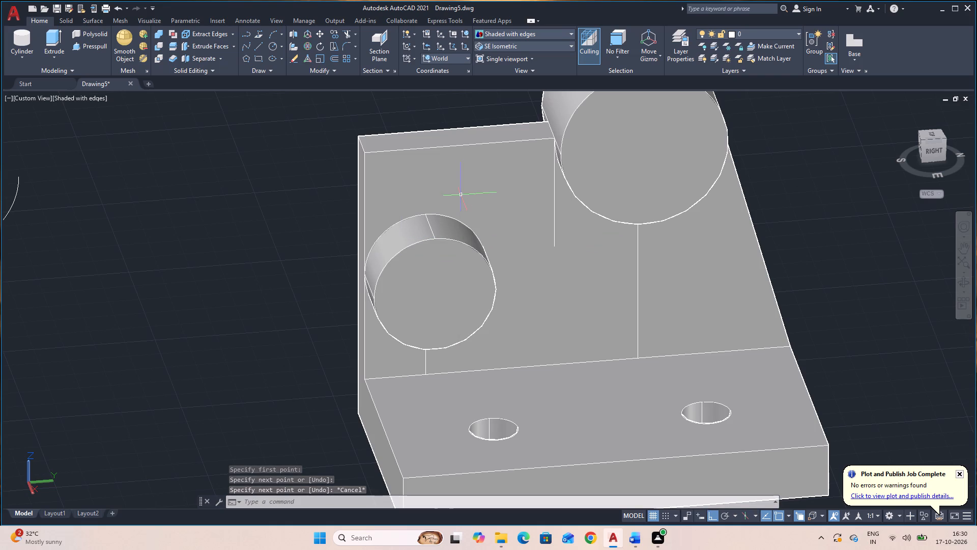
pyautogui.press('space')
pyautogui.keyDown('shift'); pyautogui.rightClick(461, 195); pyautogui.keyUp('shift')
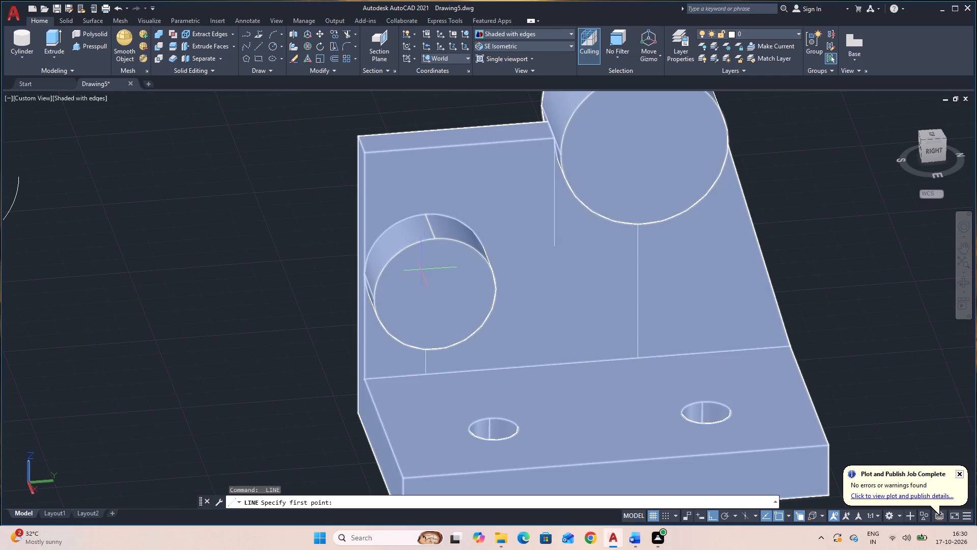
pyautogui.keyDown('shift'); pyautogui.rightClick(301, 230); pyautogui.keyUp('shift')
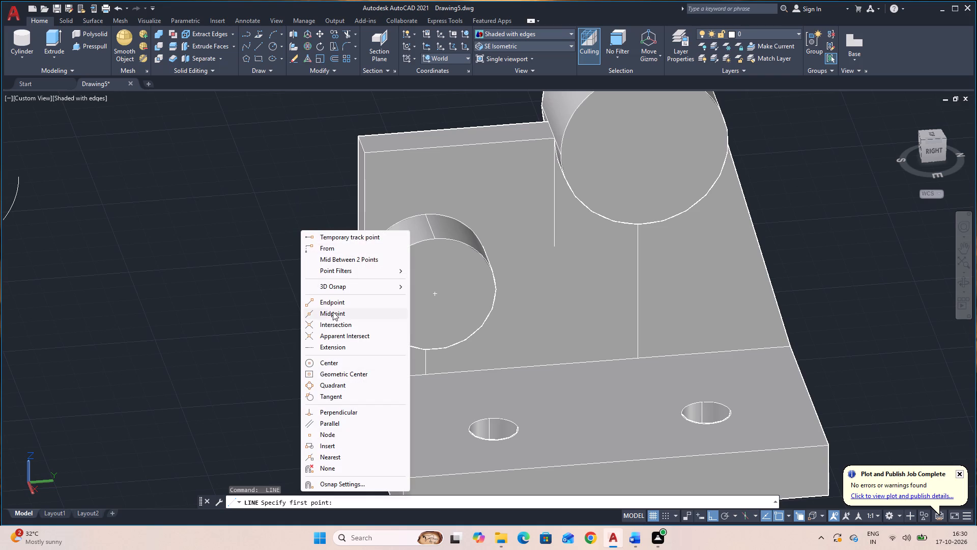
pyautogui.click(335, 388)
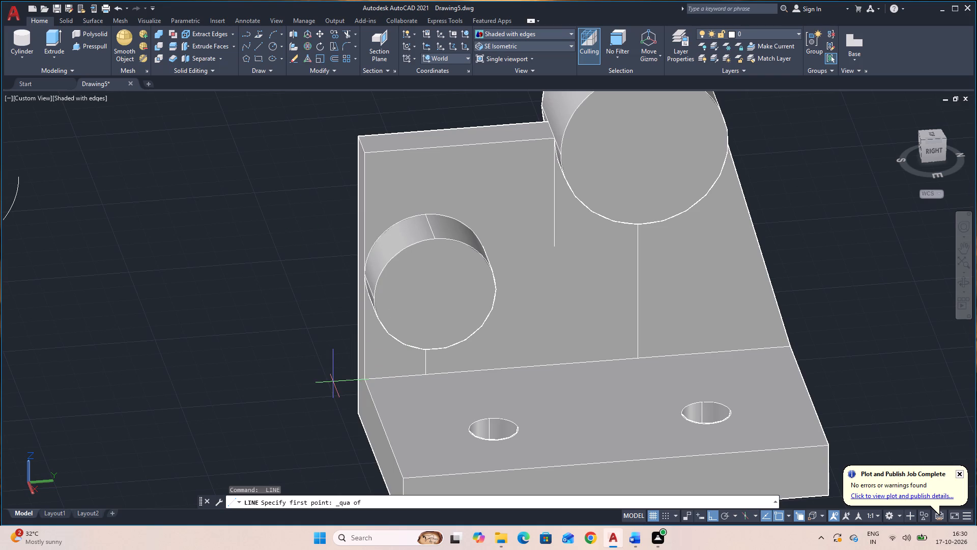
pyautogui.click(428, 213)
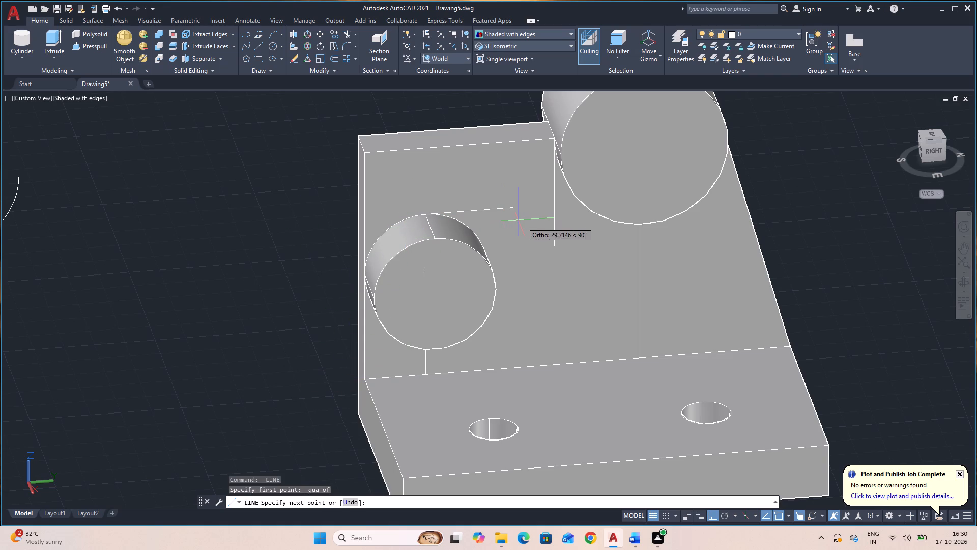
pyautogui.click(553, 203)
pyautogui.press('Escape')
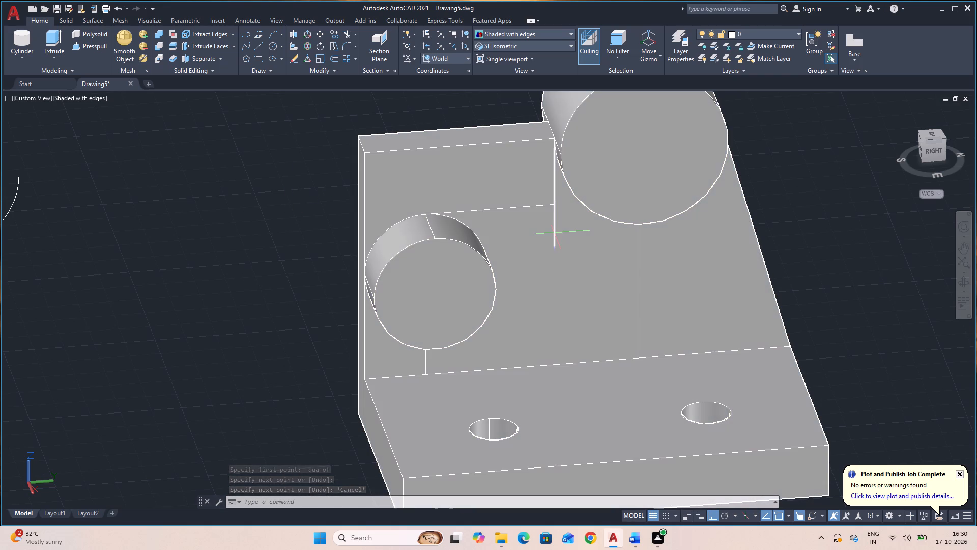
# Move the horizontal and vertical lines together from their intersection to the empty space beside the bracket, near the fillet arc.
pyautogui.click(556, 233)
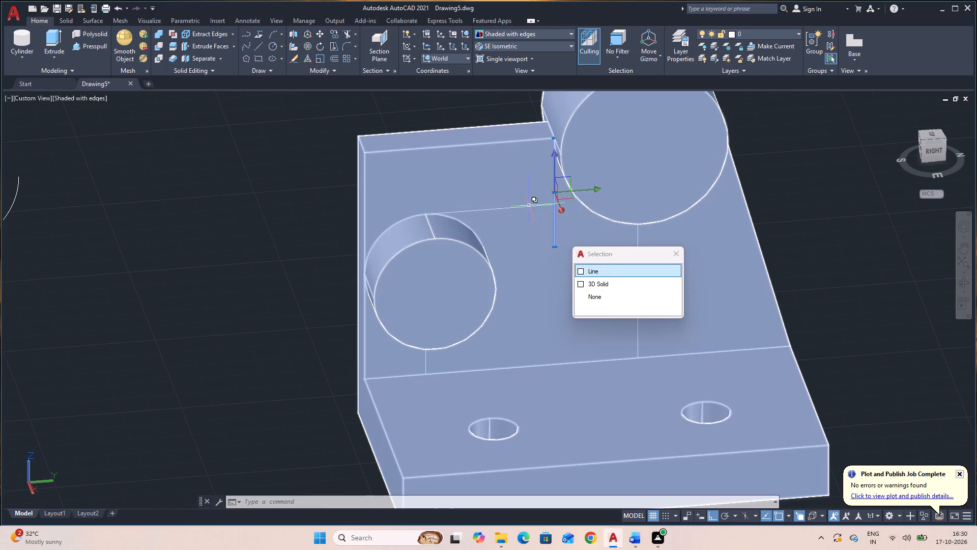
pyautogui.click(529, 206)
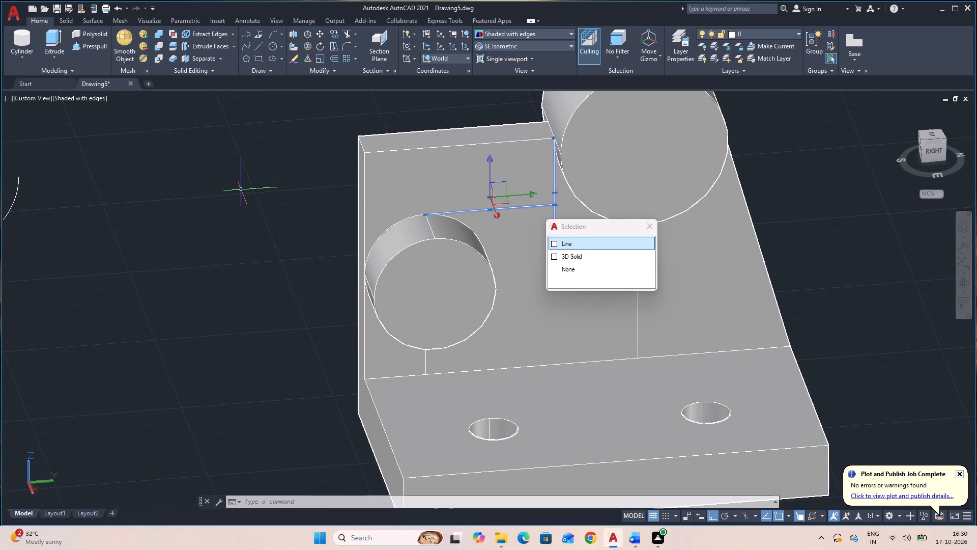
pyautogui.press('m')
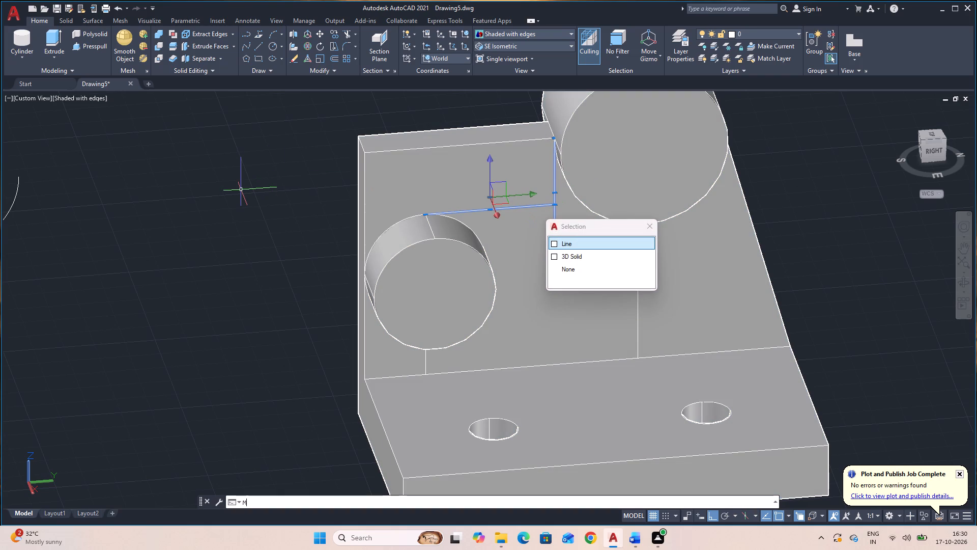
pyautogui.press('space')
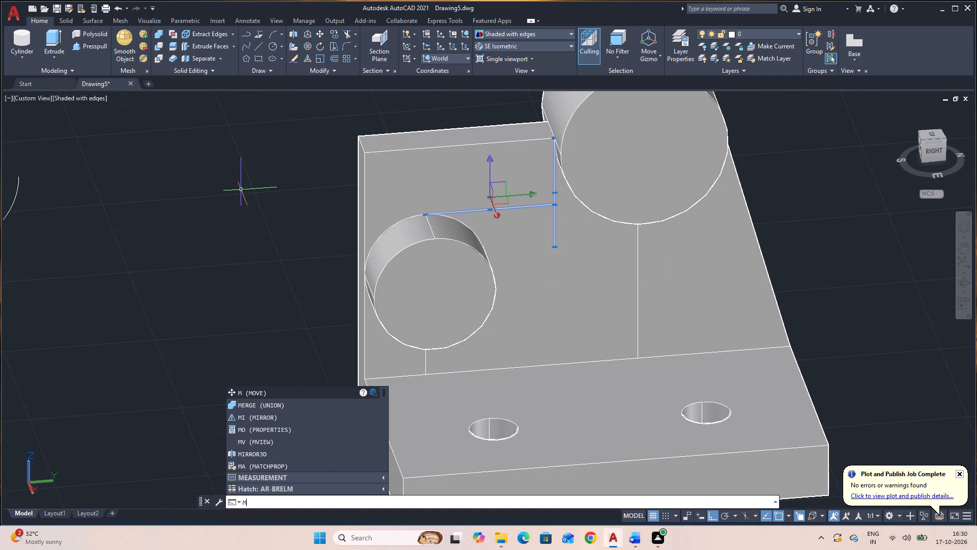
pyautogui.press('space')
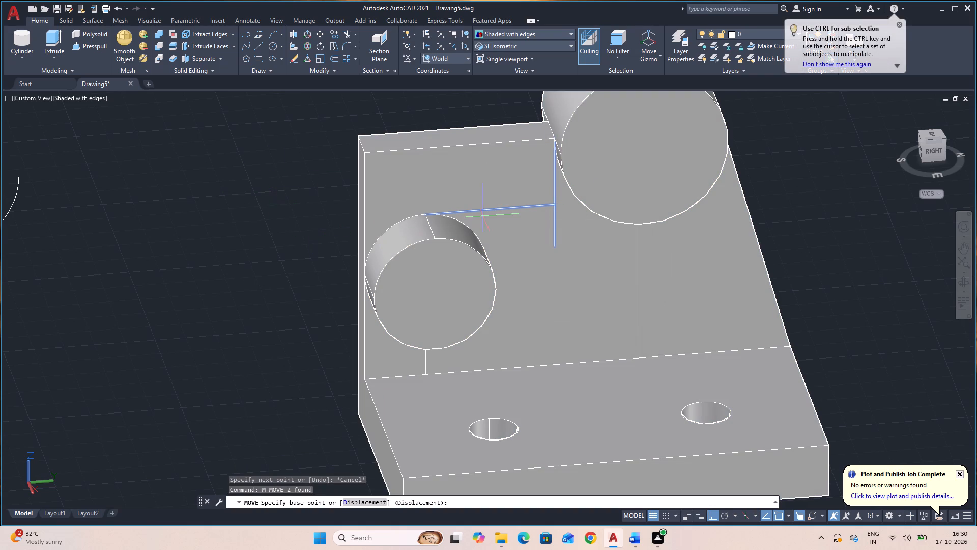
pyautogui.click(555, 206)
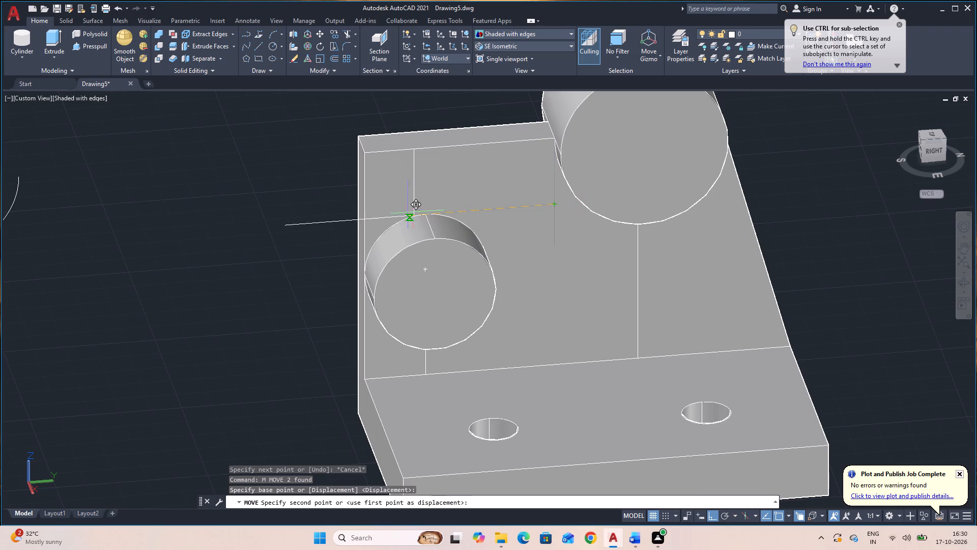
pyautogui.click(187, 255)
pyautogui.moveTo(245, 301); pyautogui.dragTo(322, 309, button='middle')
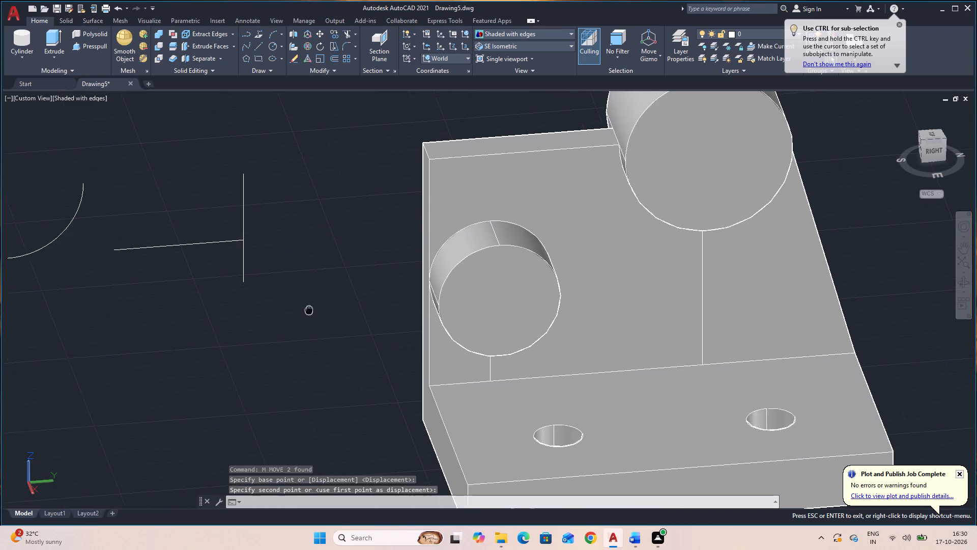
pyautogui.moveTo(322, 309); pyautogui.dragTo(358, 312, button='middle')
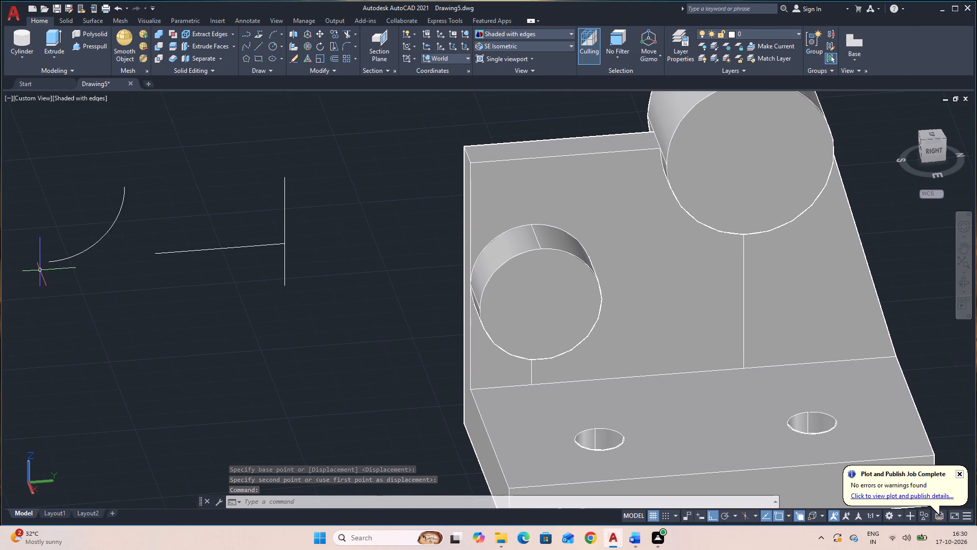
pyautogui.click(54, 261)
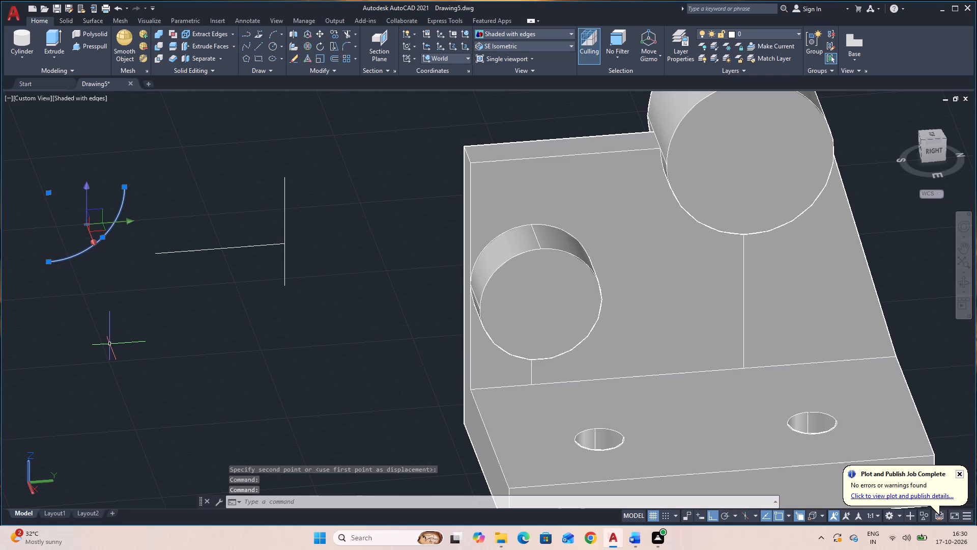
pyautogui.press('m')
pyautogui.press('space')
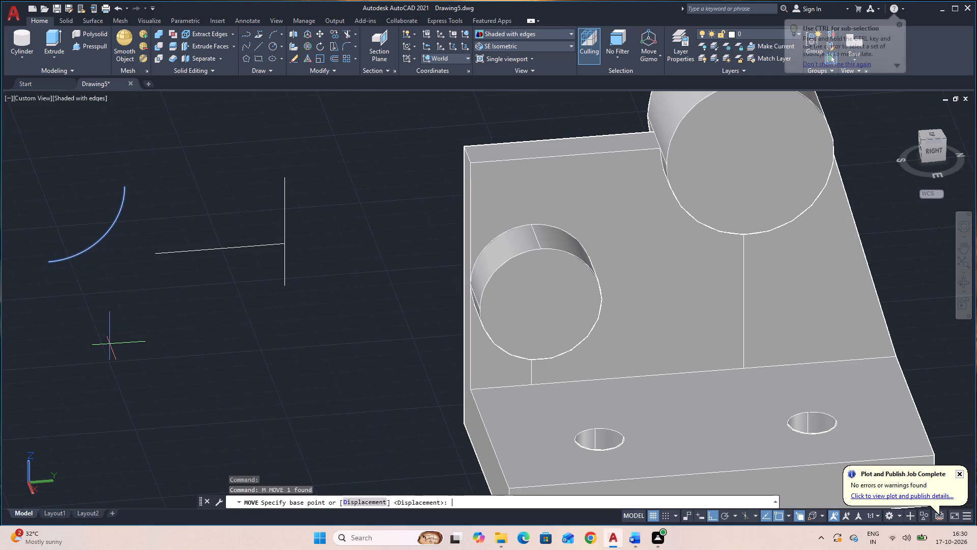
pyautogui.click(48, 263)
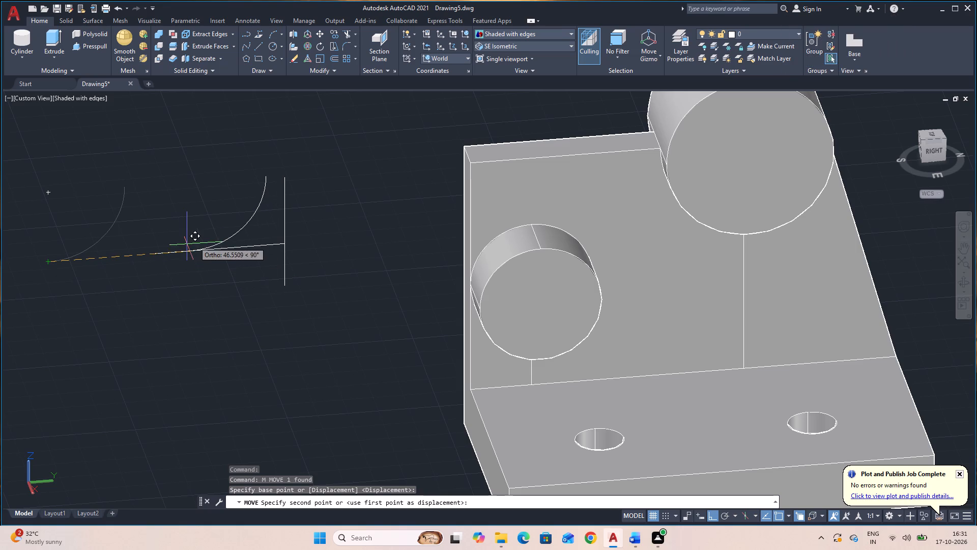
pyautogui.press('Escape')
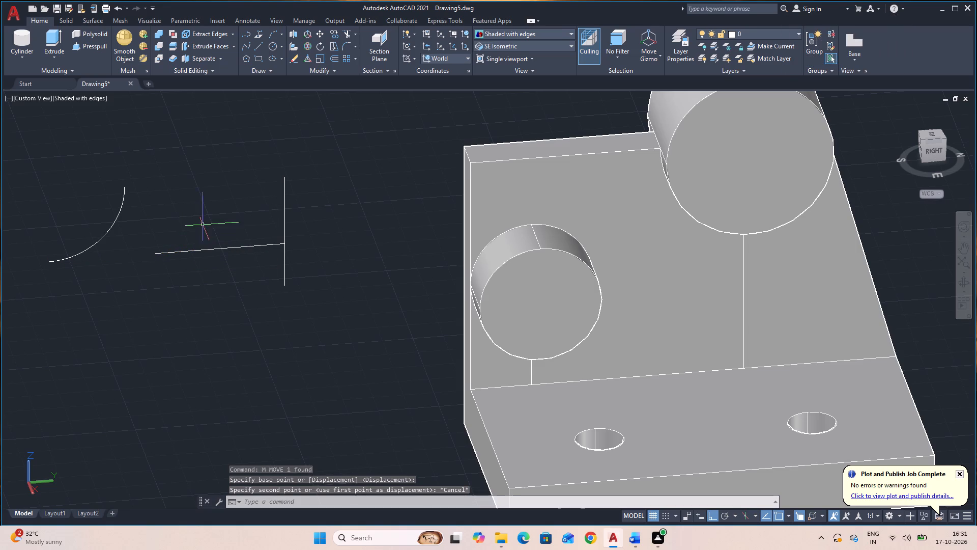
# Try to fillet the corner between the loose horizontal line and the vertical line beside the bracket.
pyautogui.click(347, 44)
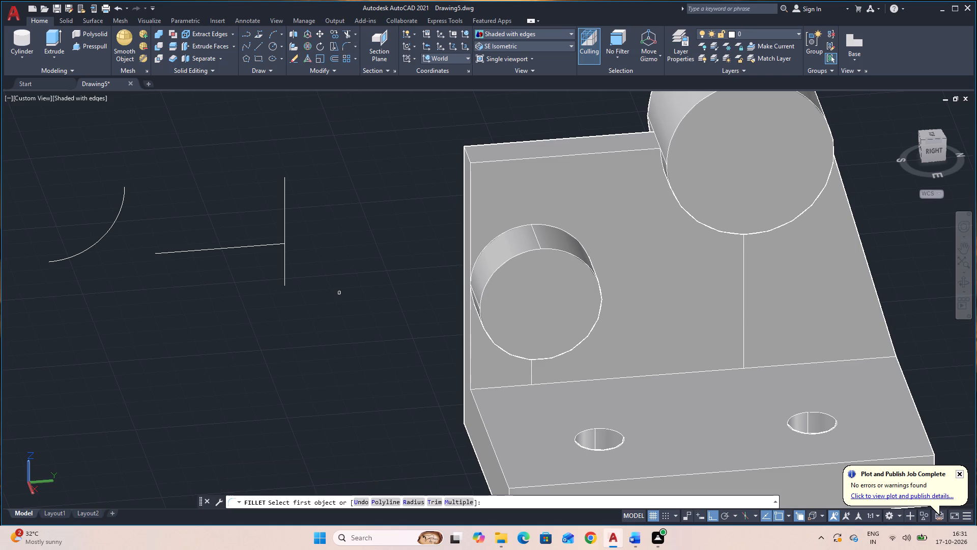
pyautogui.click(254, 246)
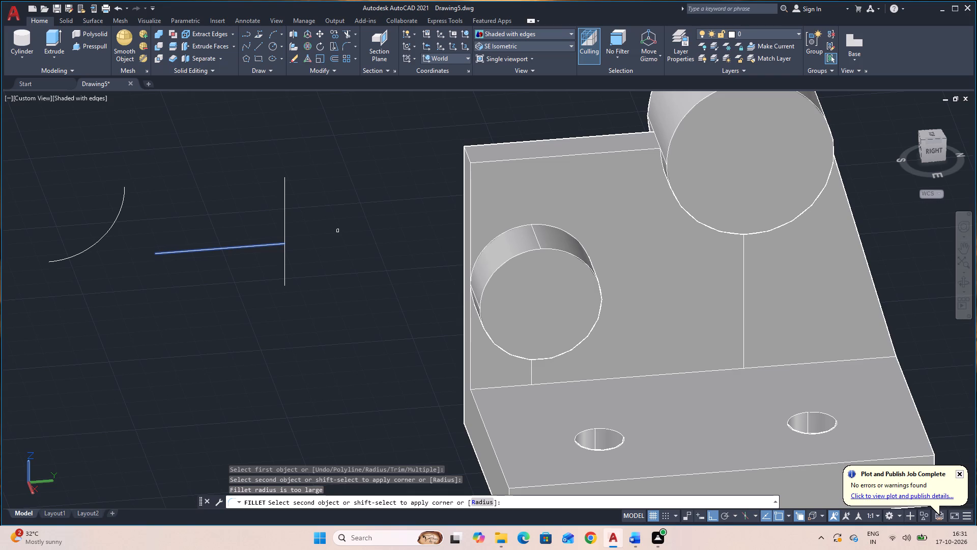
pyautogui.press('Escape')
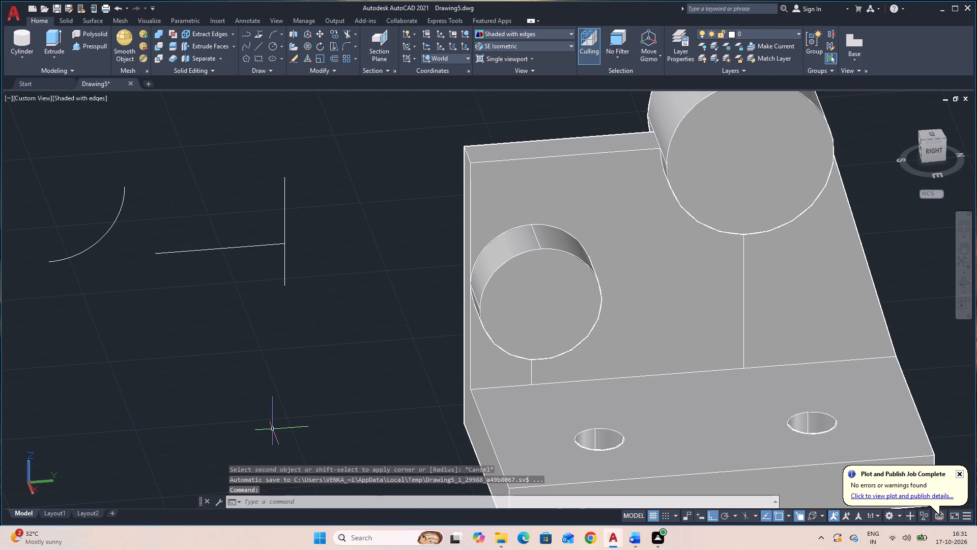
# Draw a vertical line straight up from the top endpoint of the loose vertical line to lengthen that side.
pyautogui.press('l')
pyautogui.press('space')
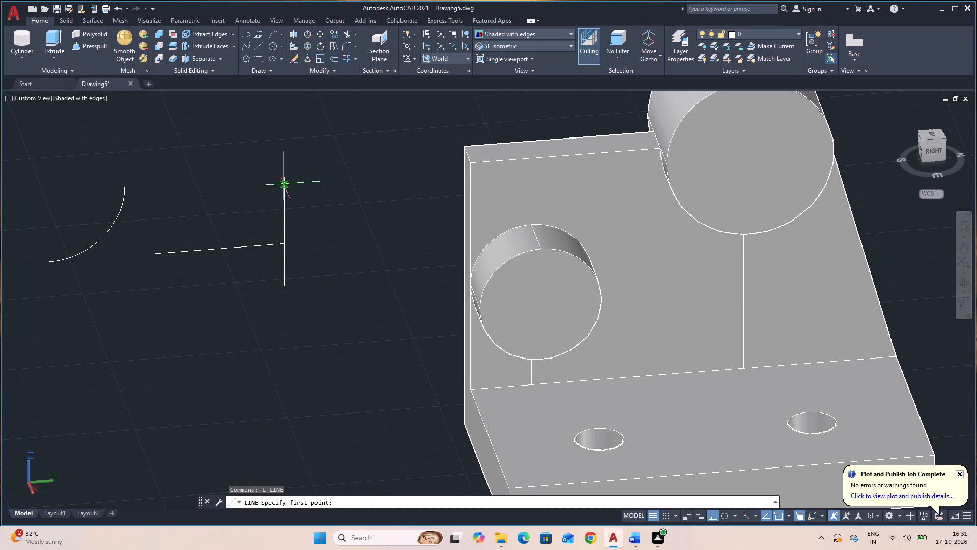
pyautogui.click(286, 178)
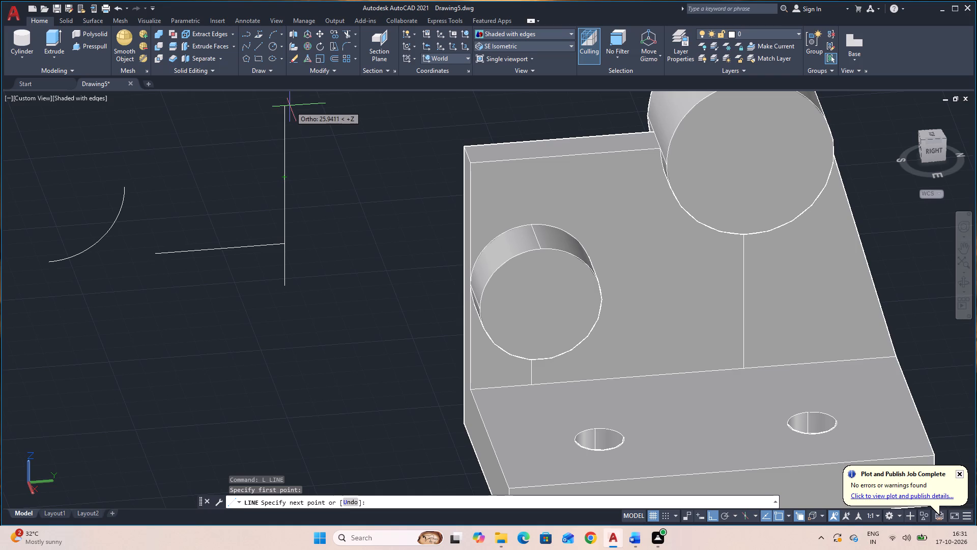
pyautogui.click(290, 100)
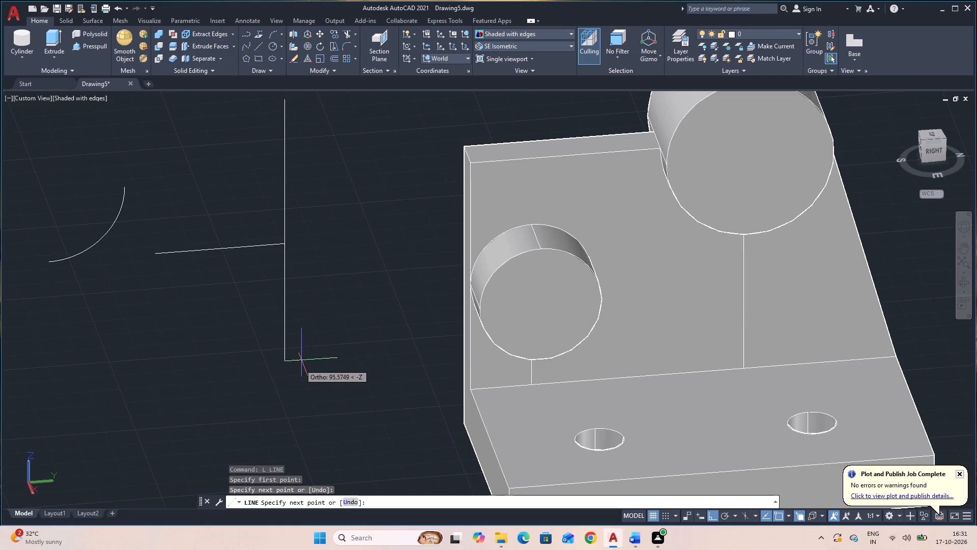
pyautogui.press('Escape')
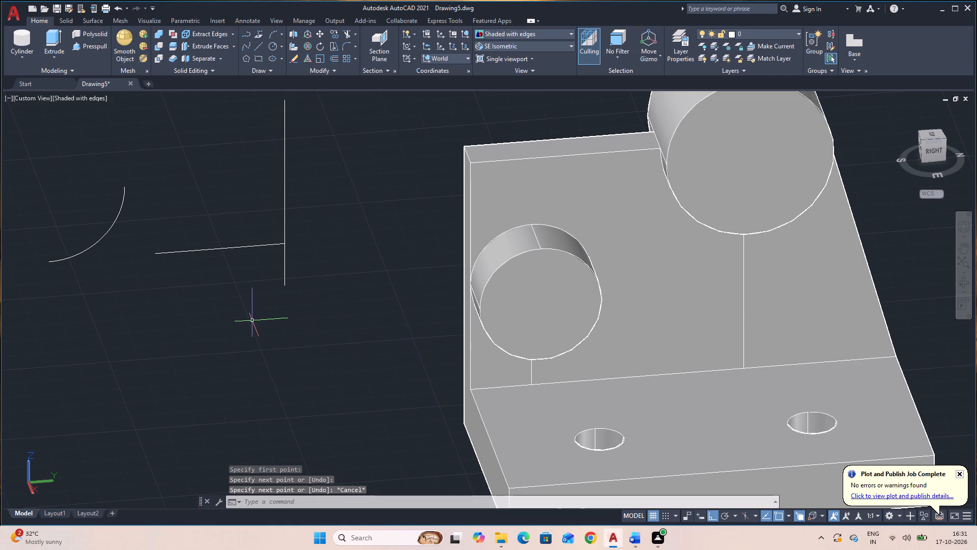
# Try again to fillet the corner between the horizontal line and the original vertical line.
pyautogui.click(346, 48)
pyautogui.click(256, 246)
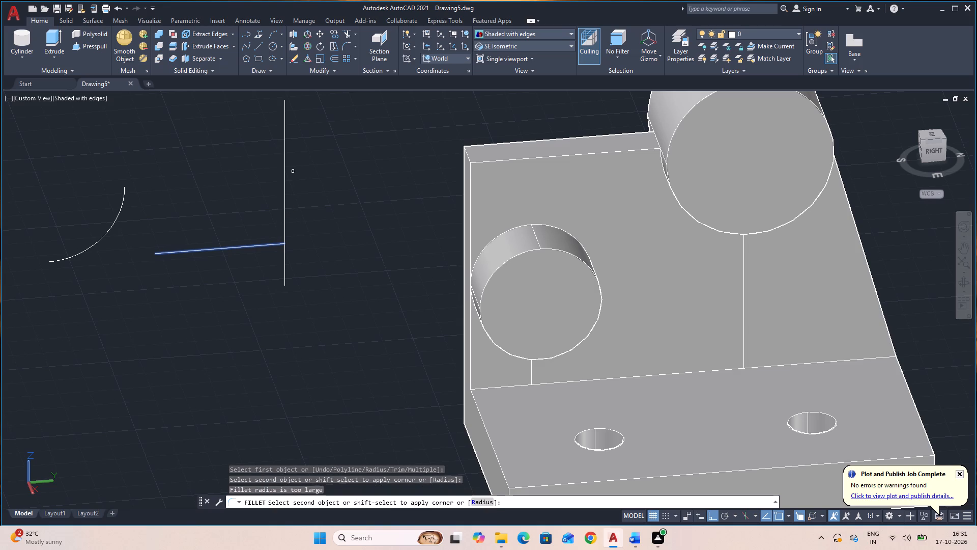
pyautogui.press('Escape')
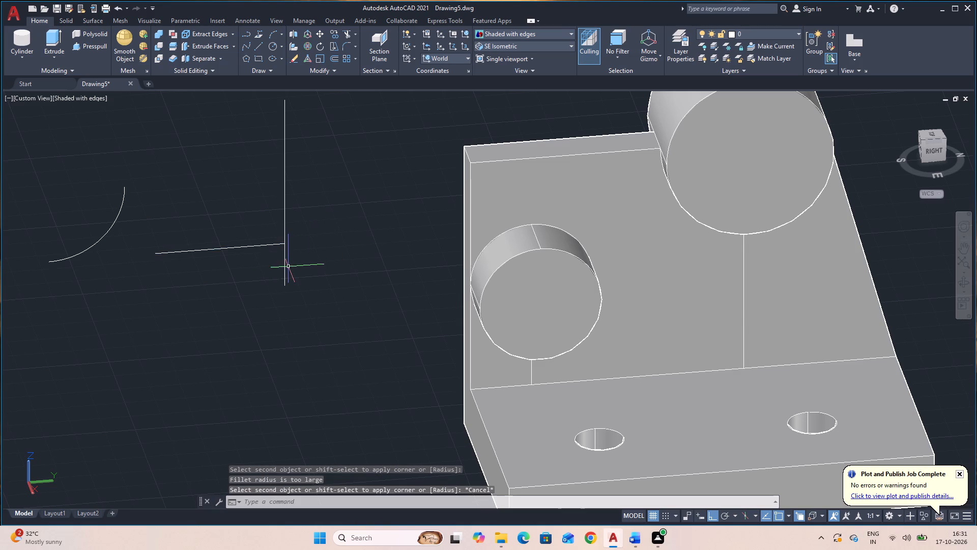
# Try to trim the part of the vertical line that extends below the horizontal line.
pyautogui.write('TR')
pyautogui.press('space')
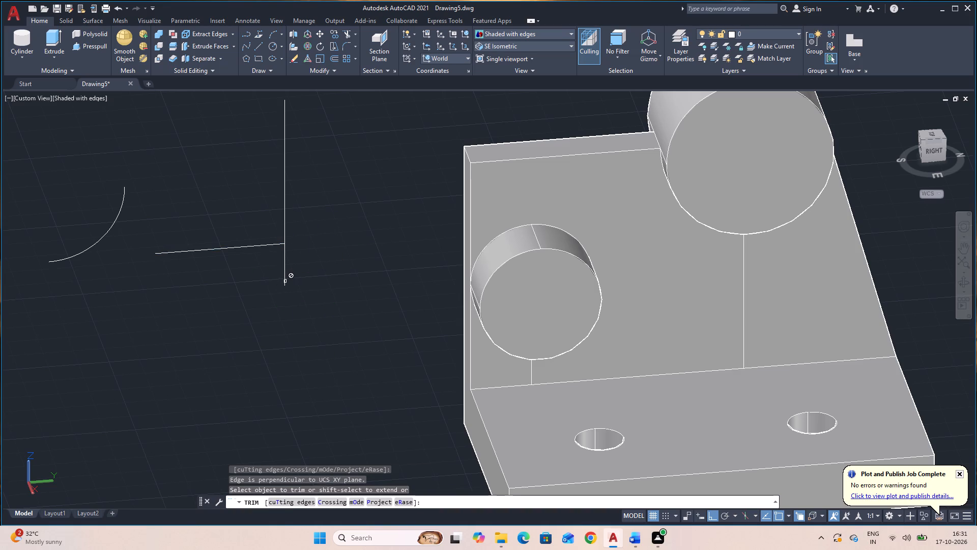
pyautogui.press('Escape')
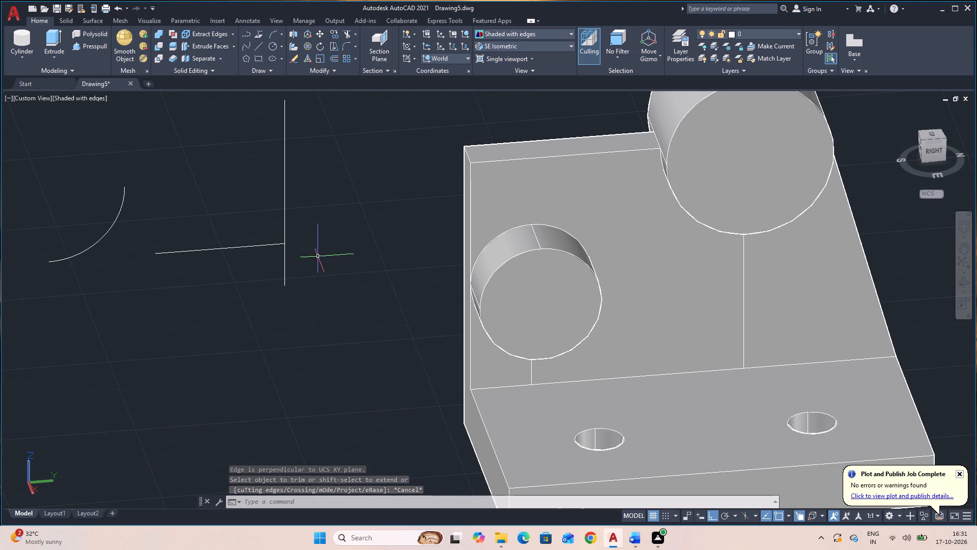
# Delete the original vertical line that crosses the end of the horizontal line, keeping the upper vertical segment.
pyautogui.click(286, 278)
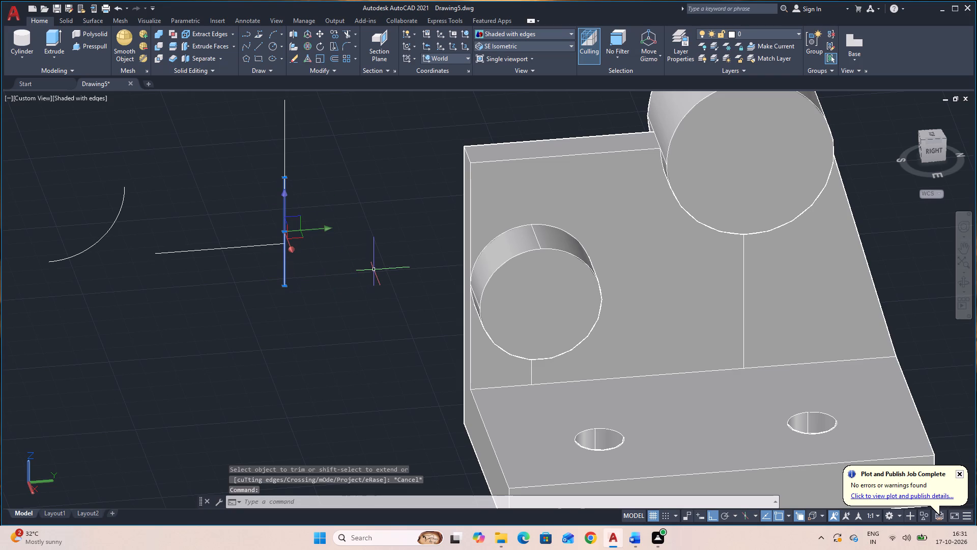
pyautogui.press('Delete')
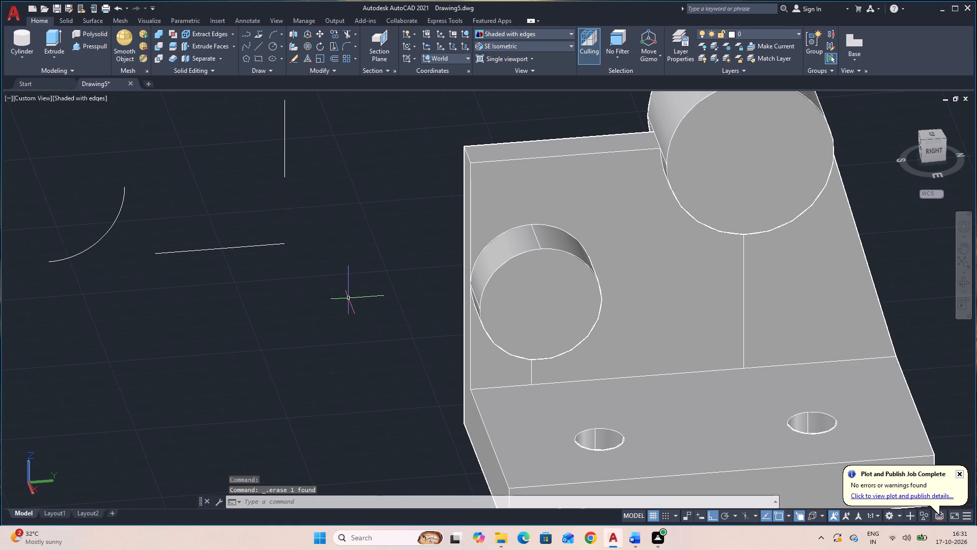
# Draw a vertical line from the lower endpoint of the upper segment down to the end of the horizontal line.
pyautogui.press('l')
pyautogui.press('space')
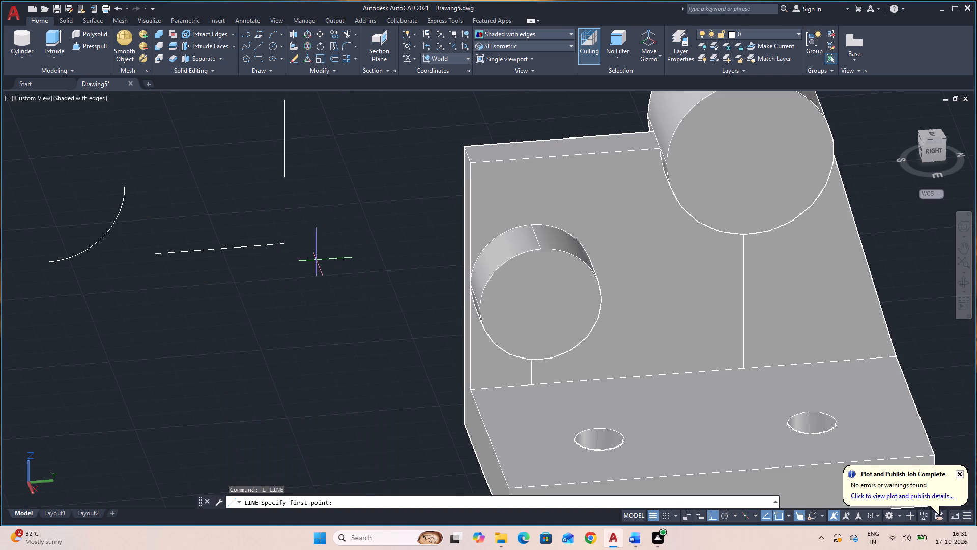
pyautogui.click(286, 180)
pyautogui.click(283, 241)
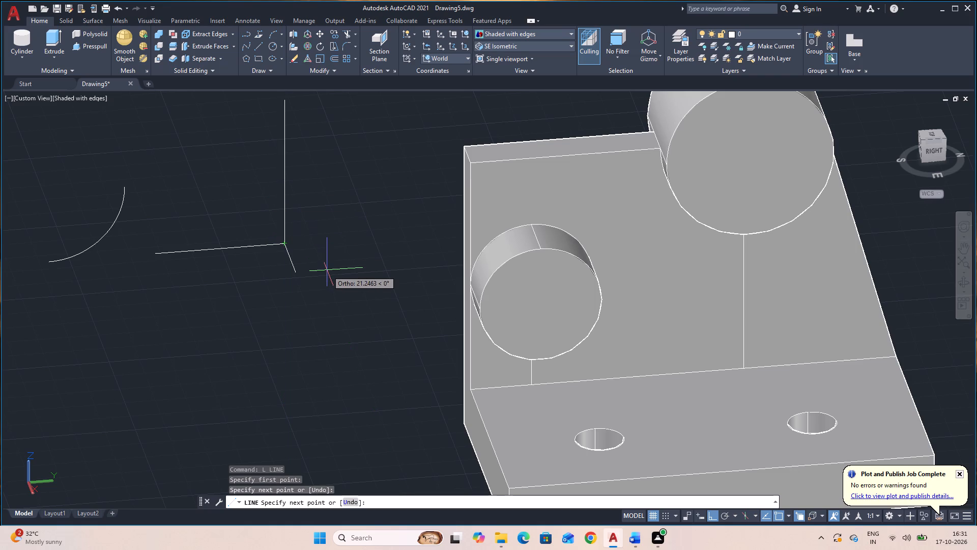
pyautogui.press('Escape')
# Join the upper and lower vertical segments into a single line.
pyautogui.click(286, 142)
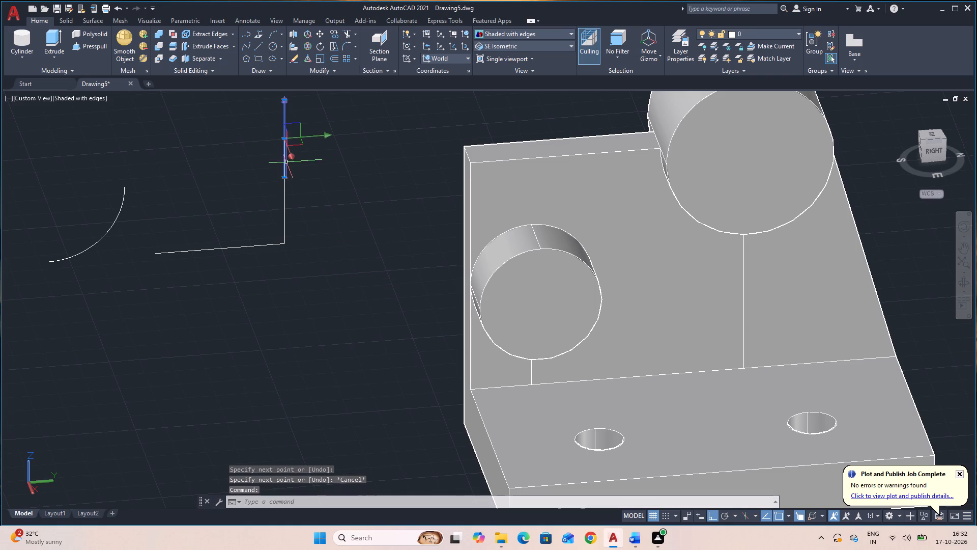
pyautogui.click(284, 207)
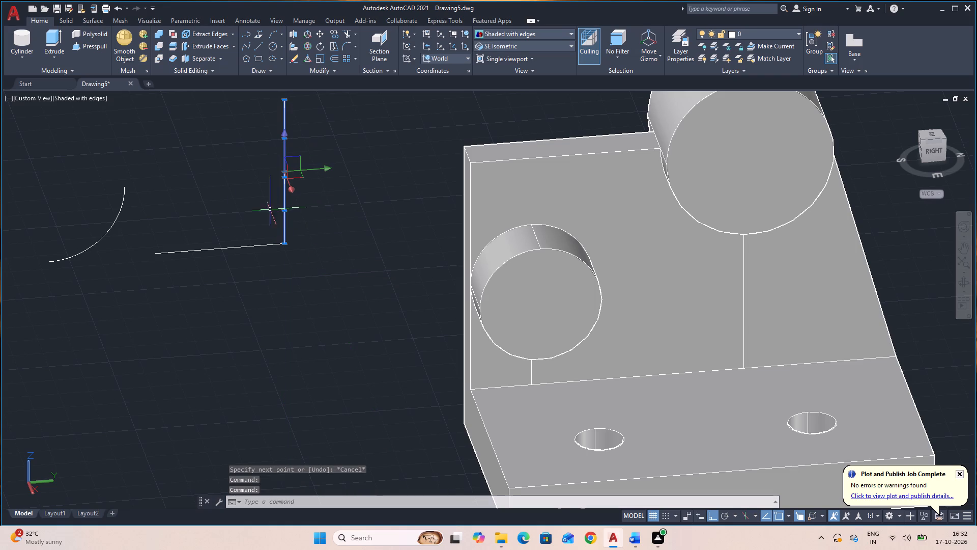
pyautogui.write('J')
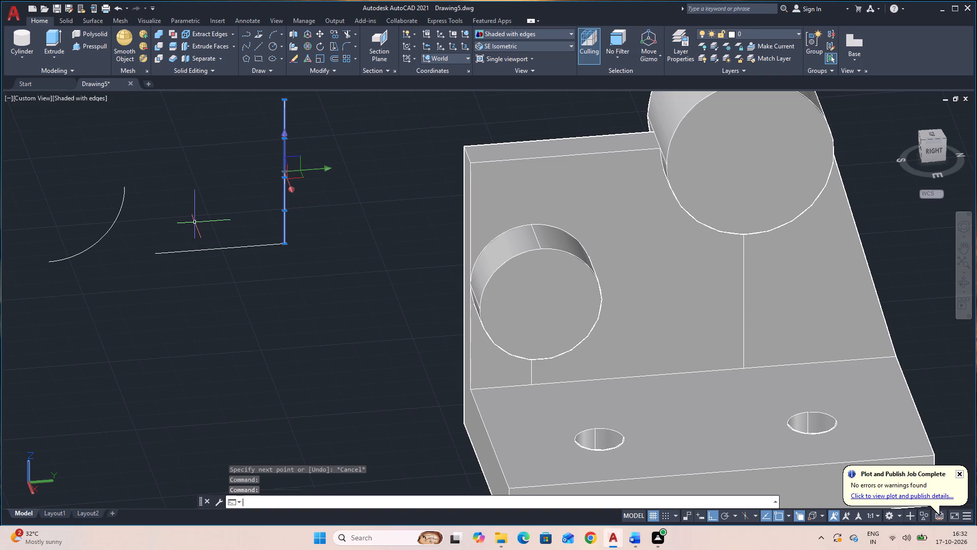
pyautogui.press('space')
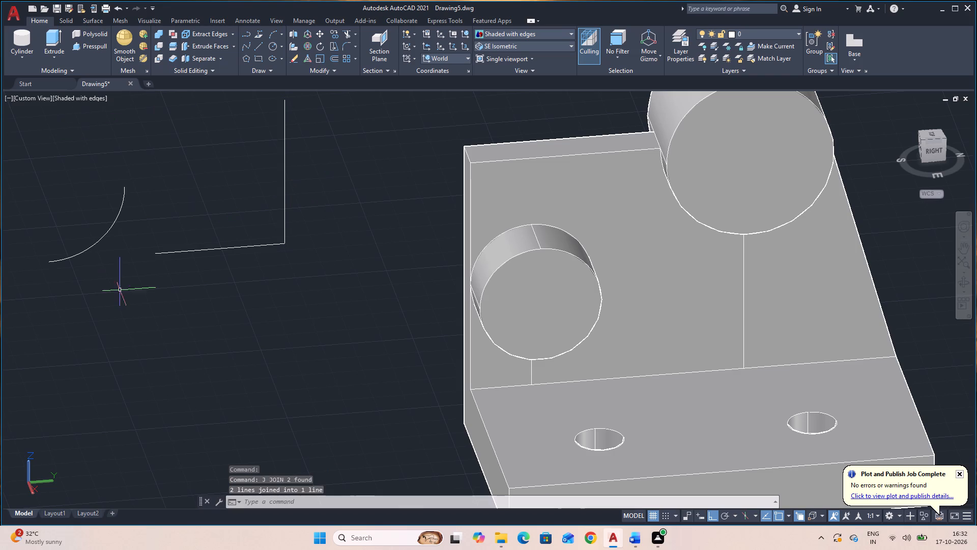
# Fillet the corner between the joined vertical line and the horizontal line, using the current fillet radius.
pyautogui.click(345, 43)
pyautogui.click(285, 216)
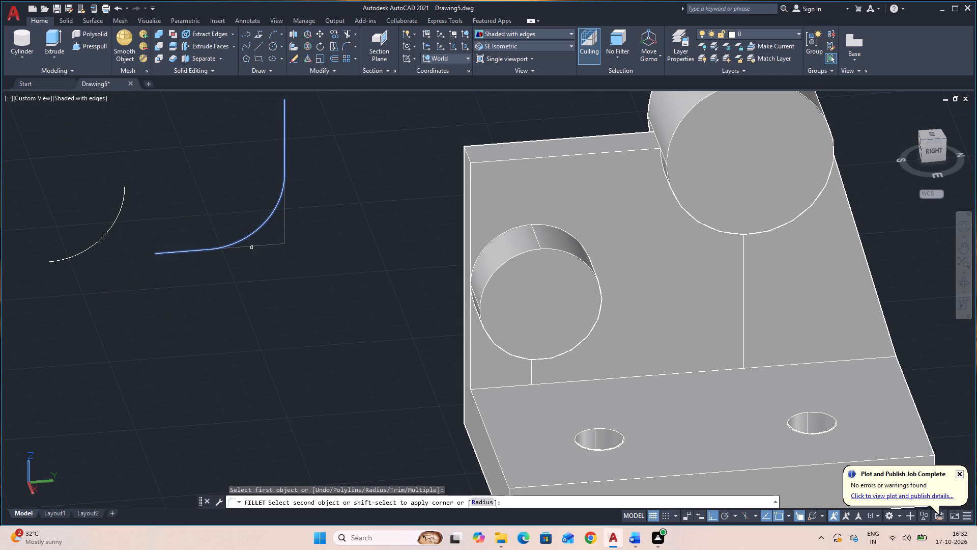
pyautogui.click(252, 248)
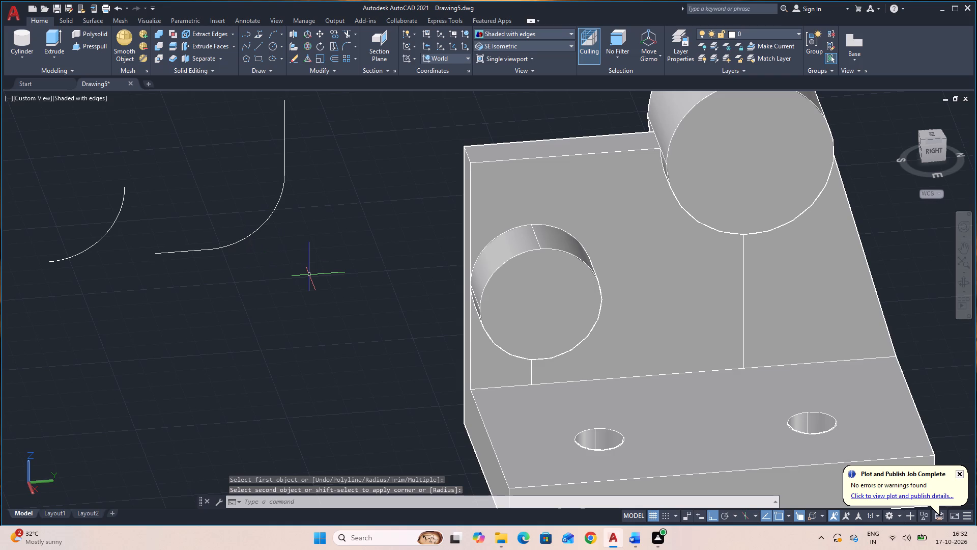
# Join the horizontal line, the new fillet arc and the vertical line into one continuous curve.
pyautogui.click(272, 290)
pyautogui.click(203, 154)
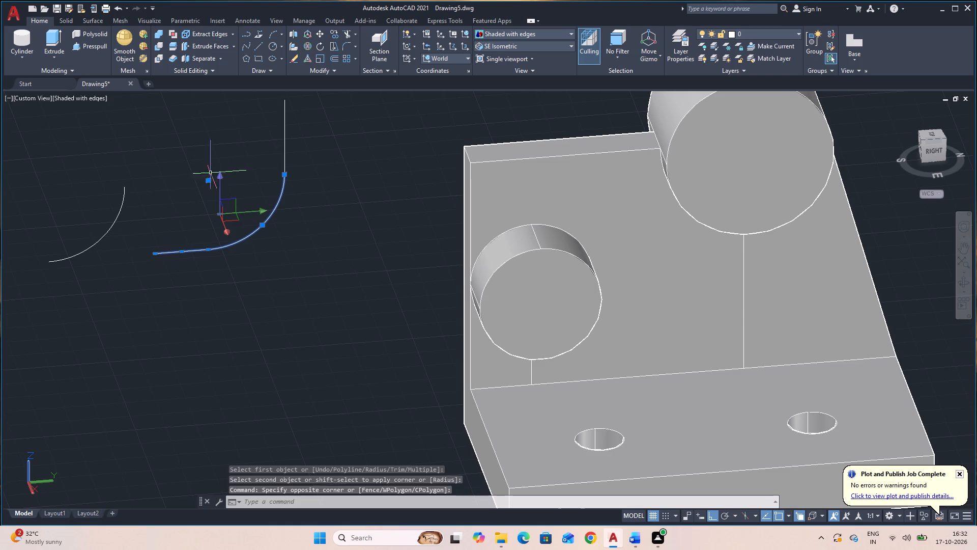
pyautogui.click(305, 197)
pyautogui.click(274, 147)
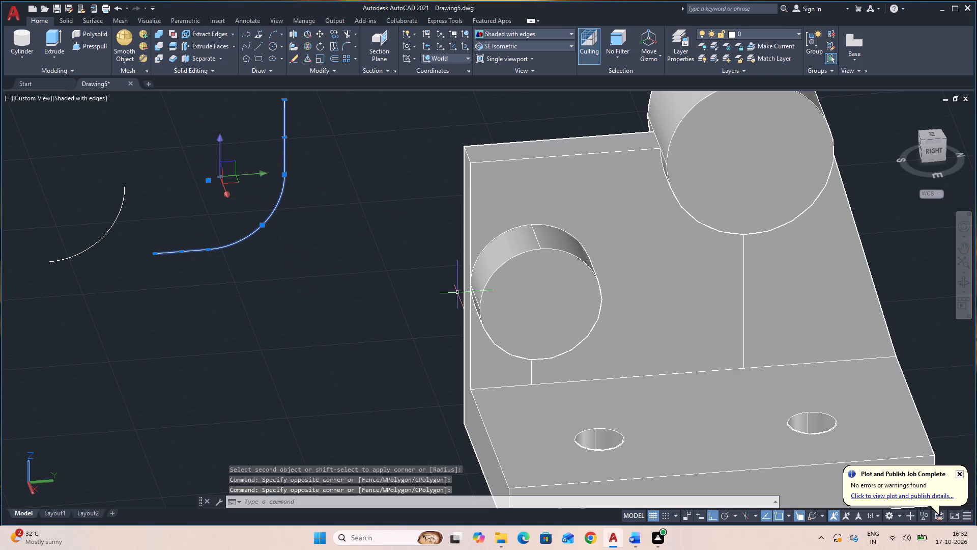
pyautogui.press('j')
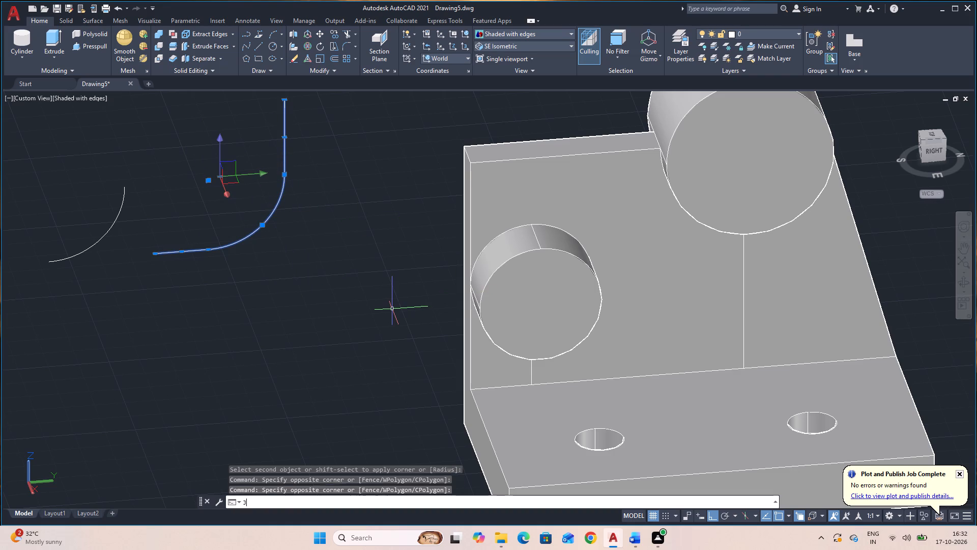
pyautogui.press('space')
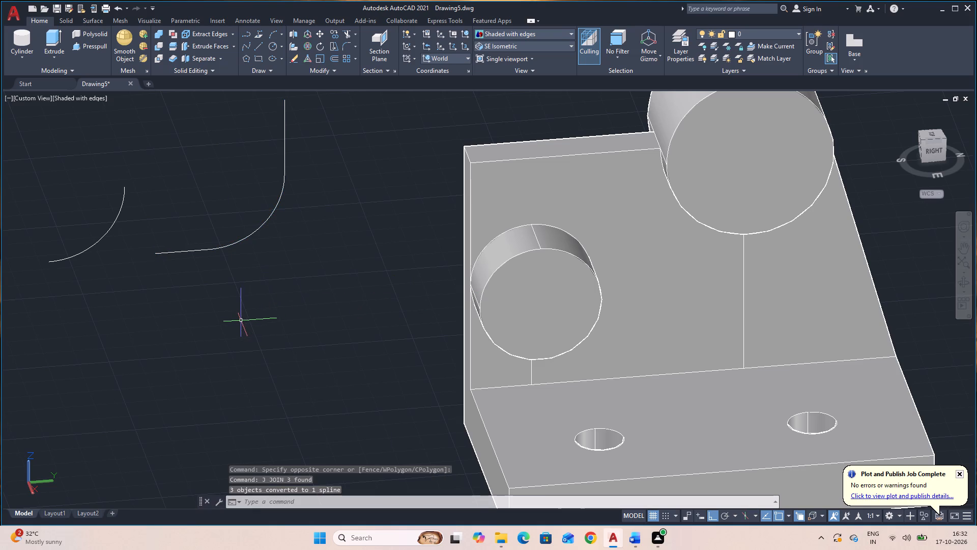
# Move the joined curve from its horizontal end to the top quadrant of the smaller boss where it meets the upright wall.
pyautogui.click(237, 241)
pyautogui.write('M')
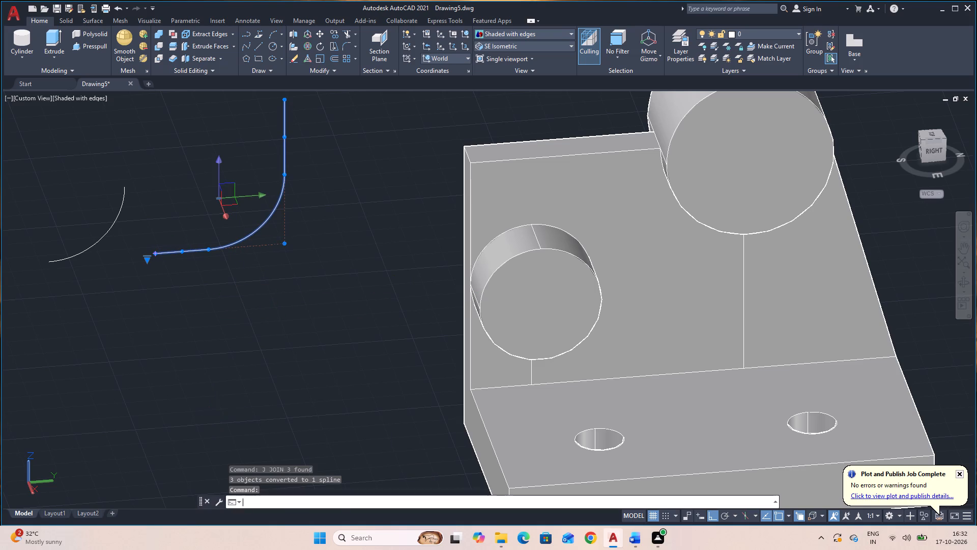
pyautogui.press('space')
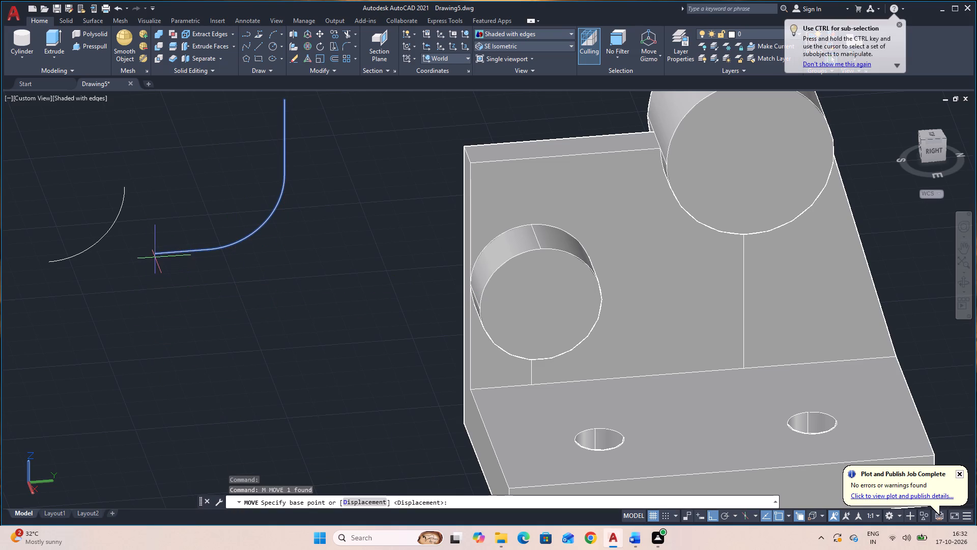
pyautogui.click(157, 255)
pyautogui.keyDown('shift'); pyautogui.rightClick(507, 236); pyautogui.keyUp('shift')
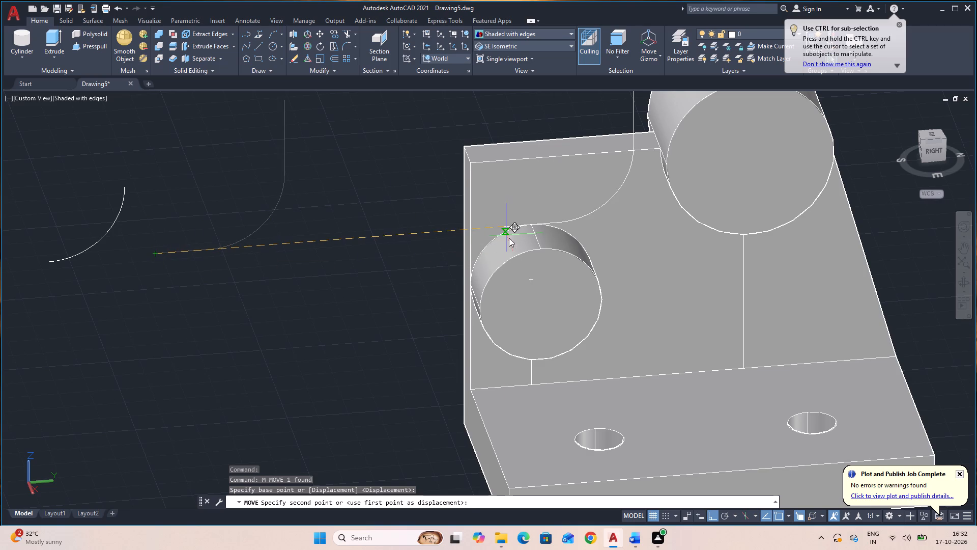
pyautogui.keyDown('shift'); pyautogui.rightClick(347, 266); pyautogui.keyUp('shift')
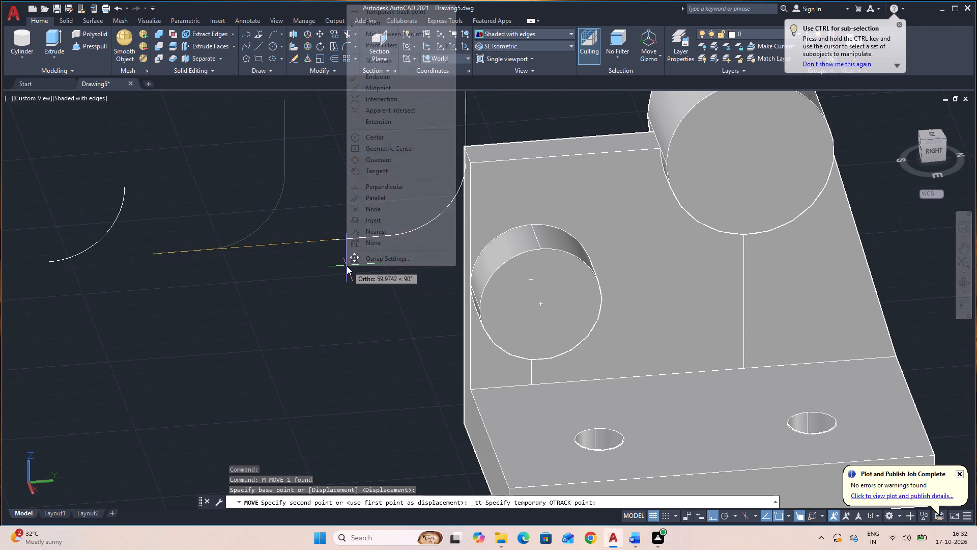
pyautogui.click(377, 158)
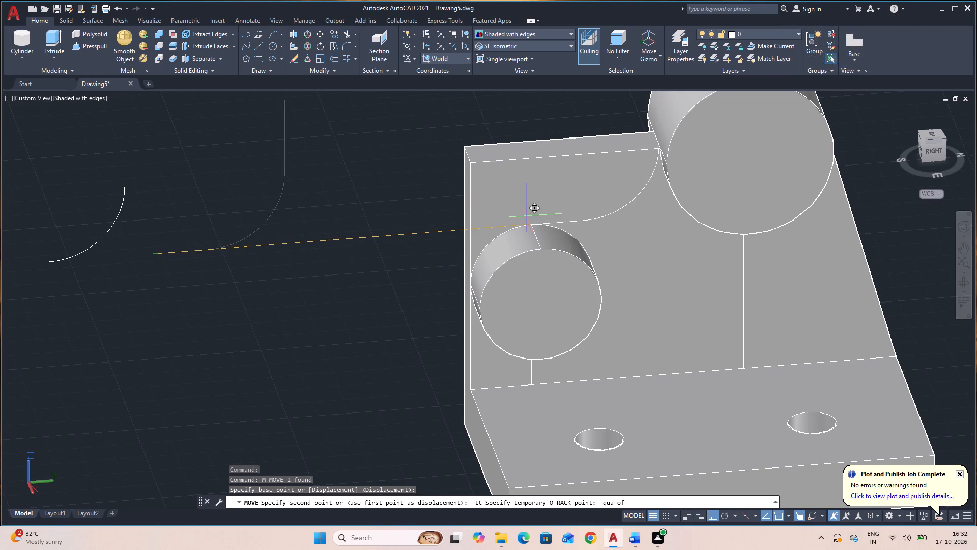
pyautogui.click(532, 223)
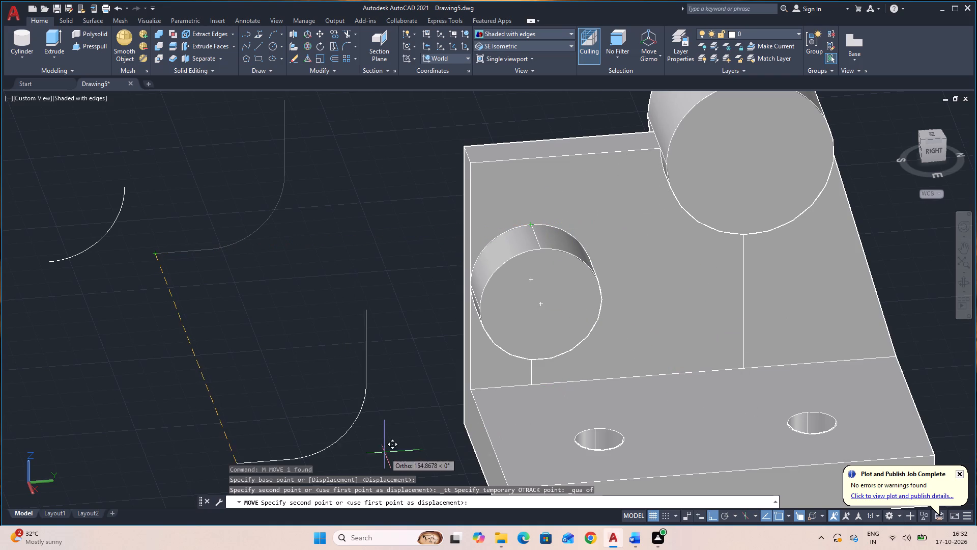
pyautogui.keyDown('shift'); pyautogui.rightClick(535, 232); pyautogui.keyUp('shift')
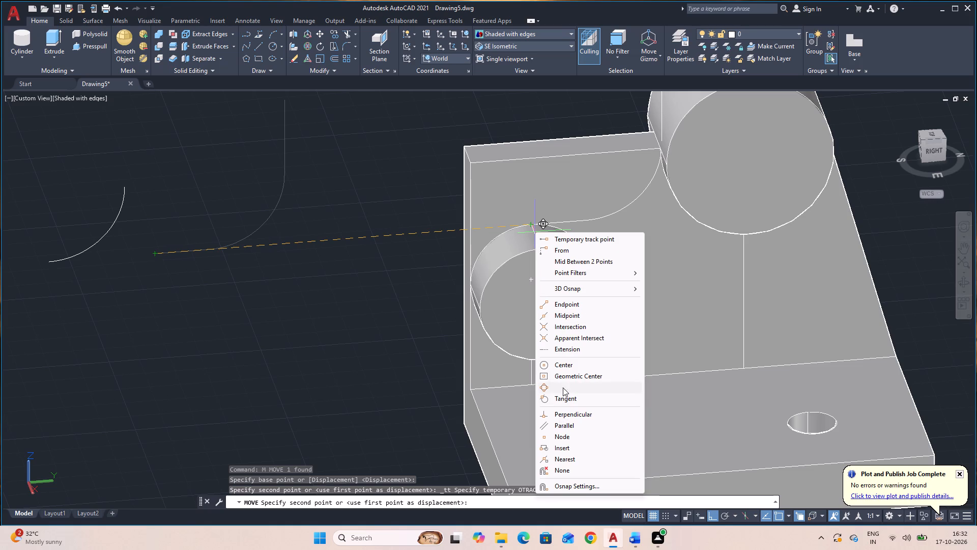
pyautogui.click(565, 388)
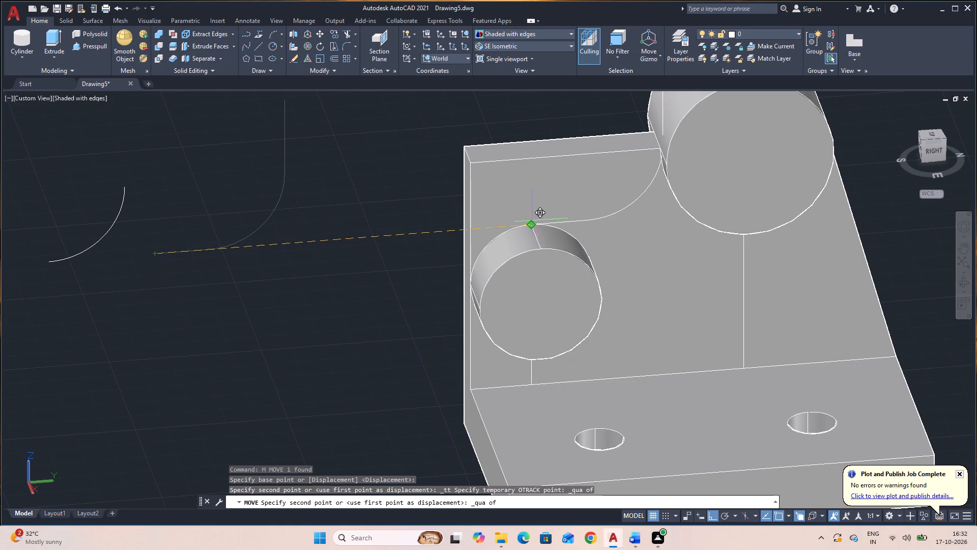
pyautogui.click(531, 225)
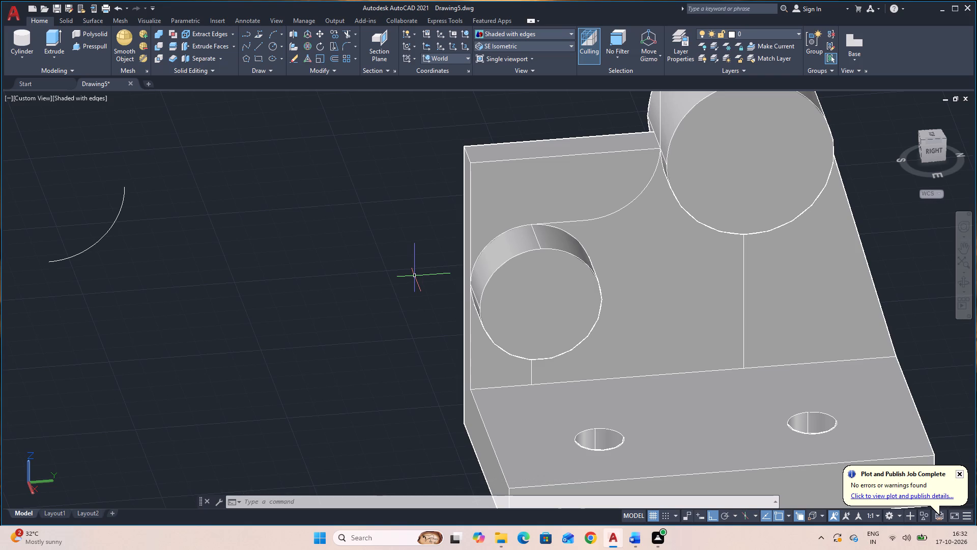
# Presspull the wall area bounded above the curve and smaller boss through the wall's thickness to cut it away.
pyautogui.click(94, 42)
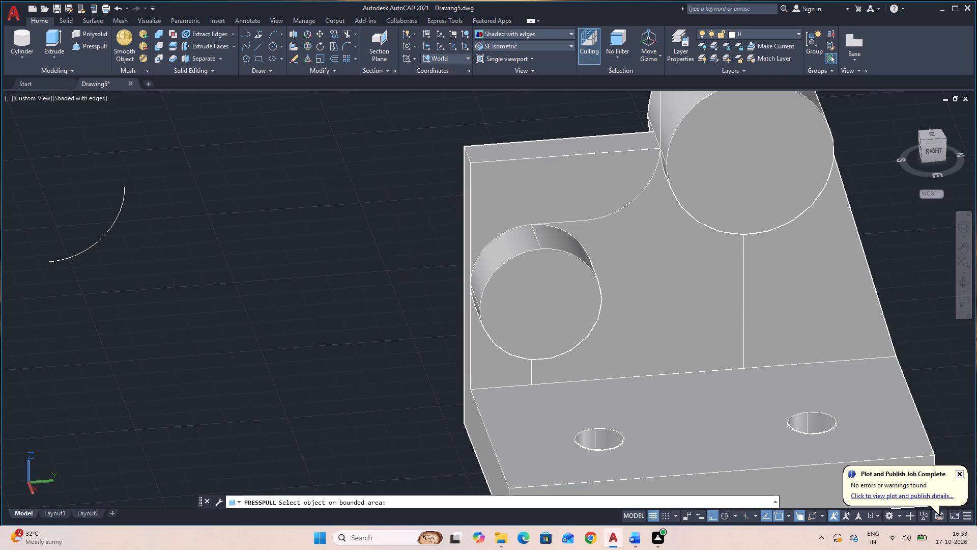
pyautogui.click(551, 201)
pyautogui.click(475, 158)
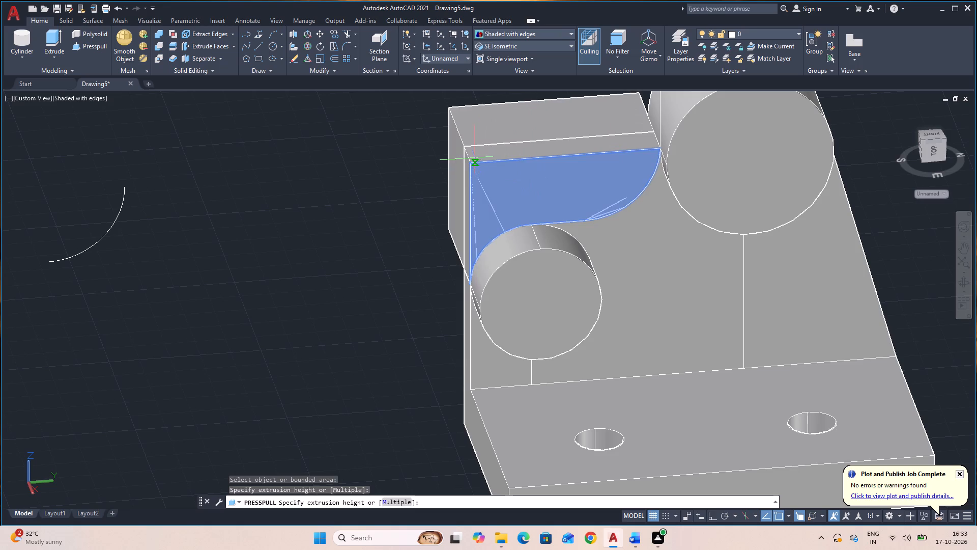
pyautogui.moveTo(917, 278); pyautogui.dragTo(764, 279, button='middle')
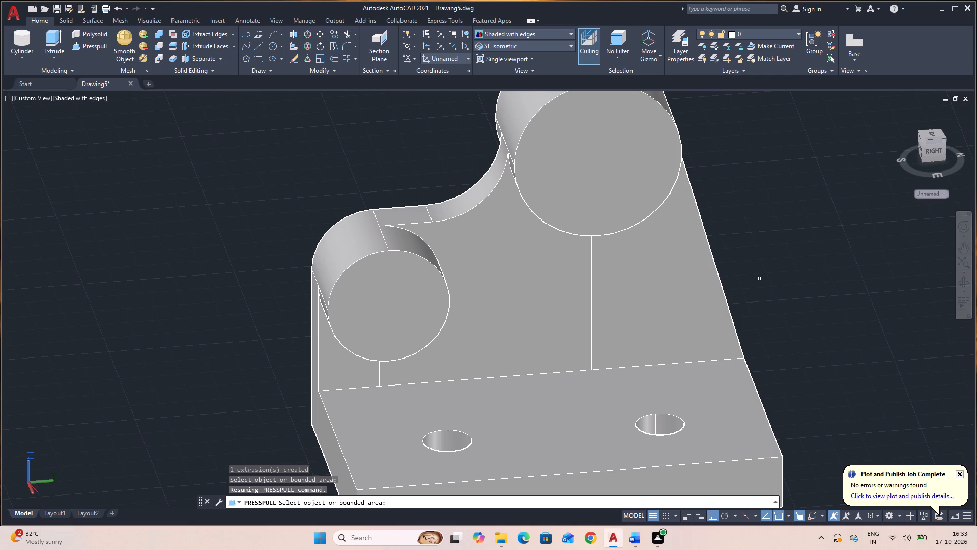
pyautogui.moveTo(758, 149); pyautogui.dragTo(734, 217, button='middle')
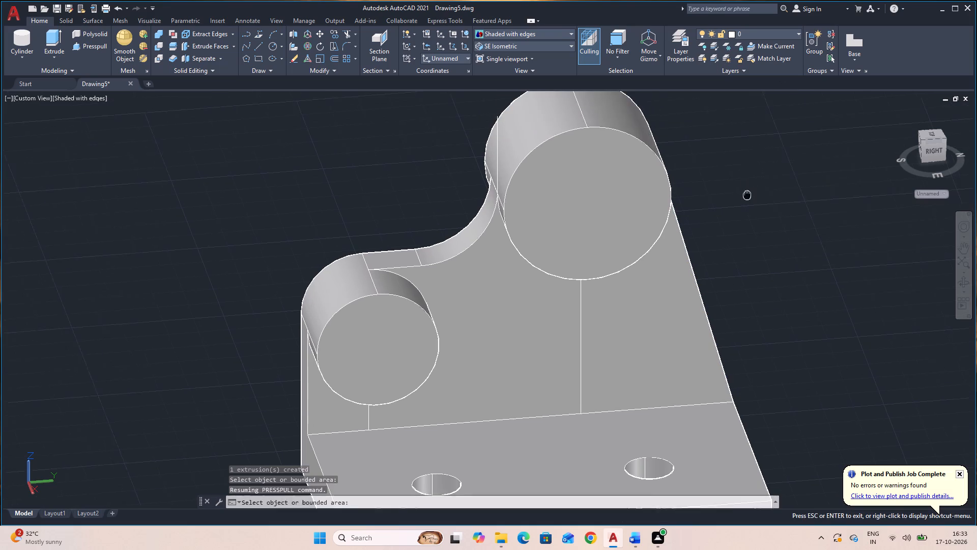
pyautogui.moveTo(734, 217); pyautogui.dragTo(675, 273, button='middle')
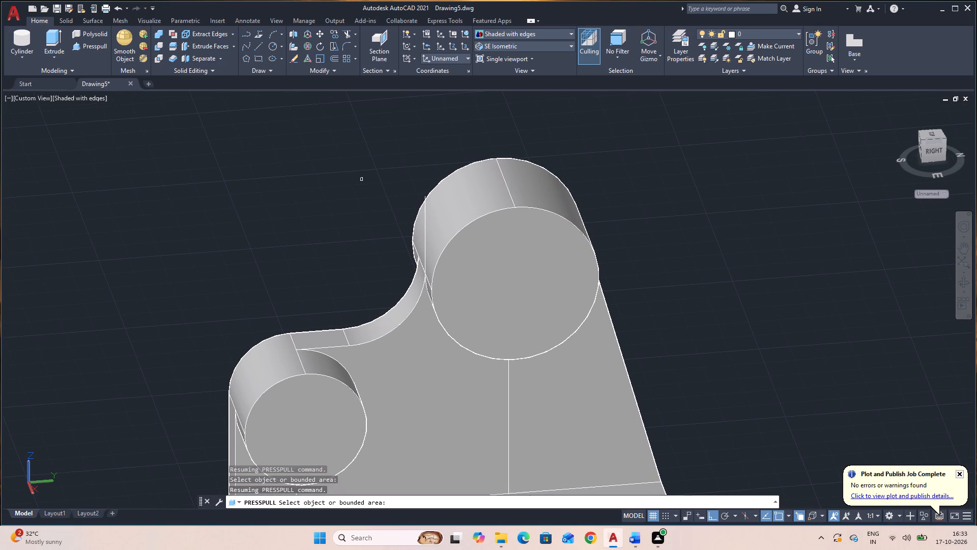
pyautogui.press('Escape')
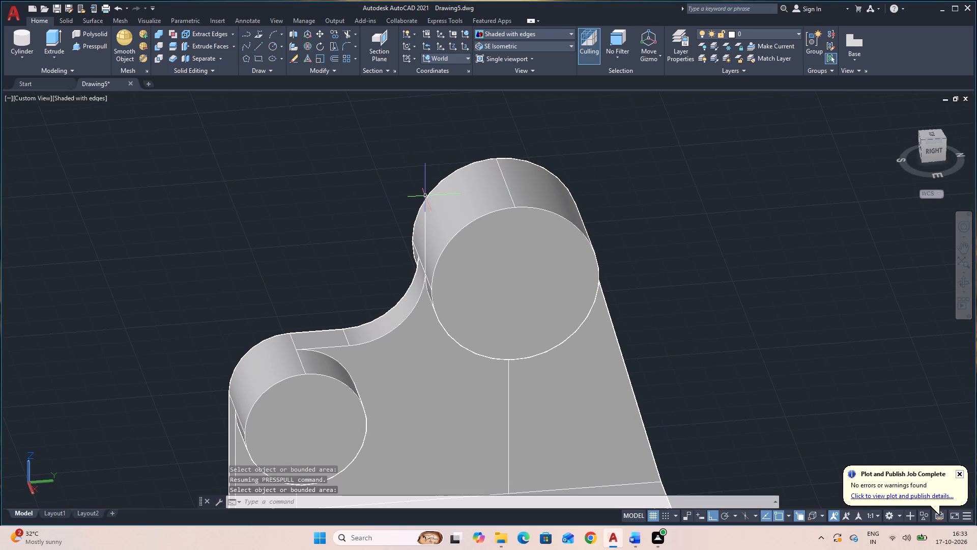
# Erase the leftover guide curve beside the larger boss and the stray arc away from the bracket.
pyautogui.click(426, 196)
pyautogui.press('Delete')
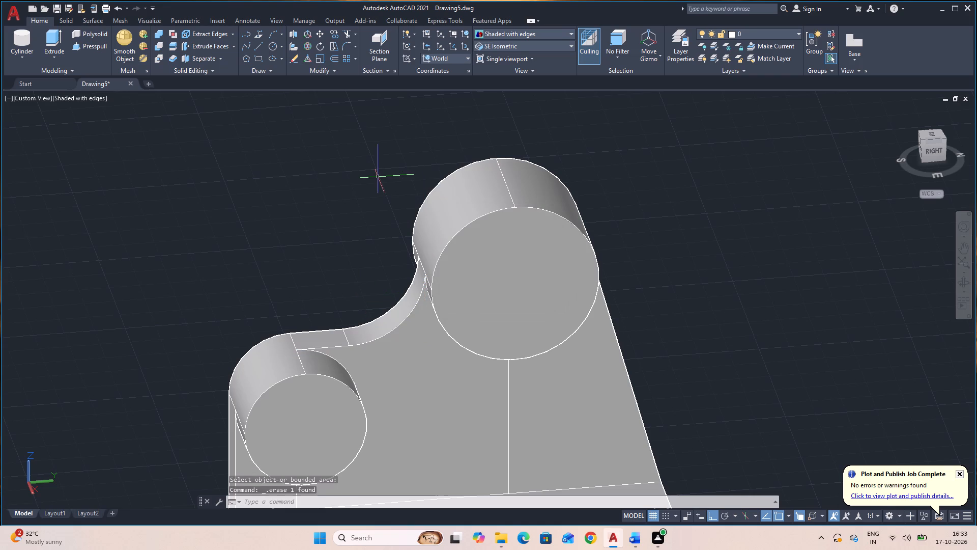
pyautogui.scroll(-2, 407, 210)
pyautogui.moveTo(270, 276); pyautogui.dragTo(263, 274)
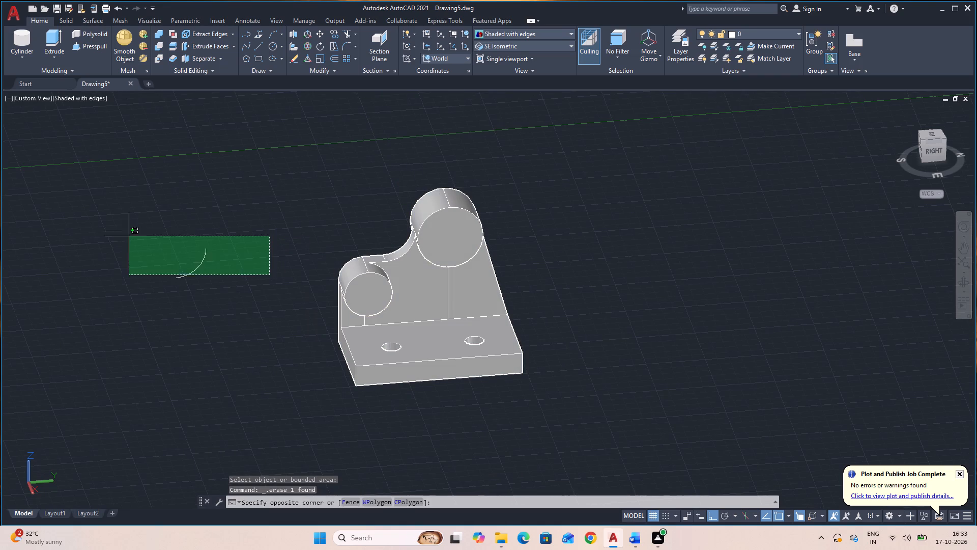
pyautogui.click(112, 233)
pyautogui.press('Delete')
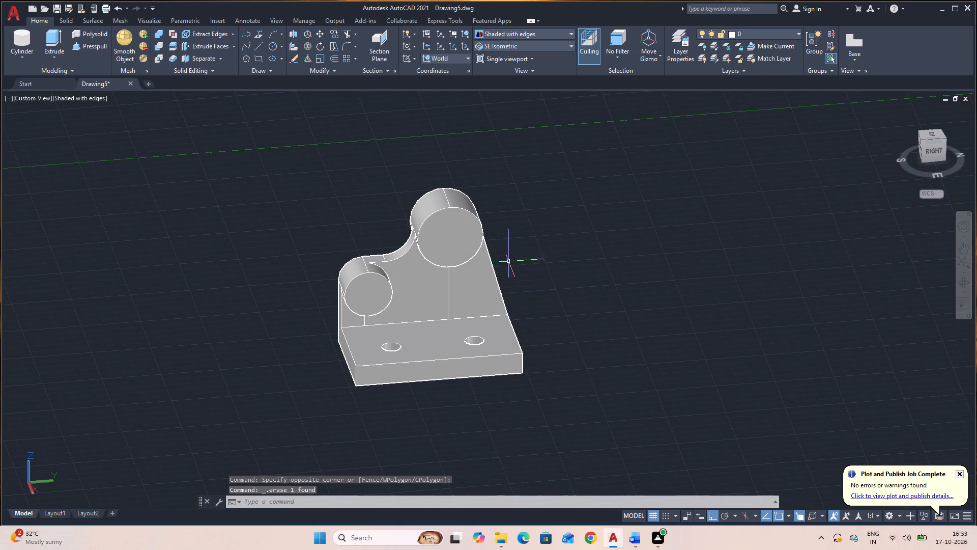
# Create a cylinder of radius 9 centred on the smaller boss's front face, with its axis running 30 back into the boss.
pyautogui.click(17, 43)
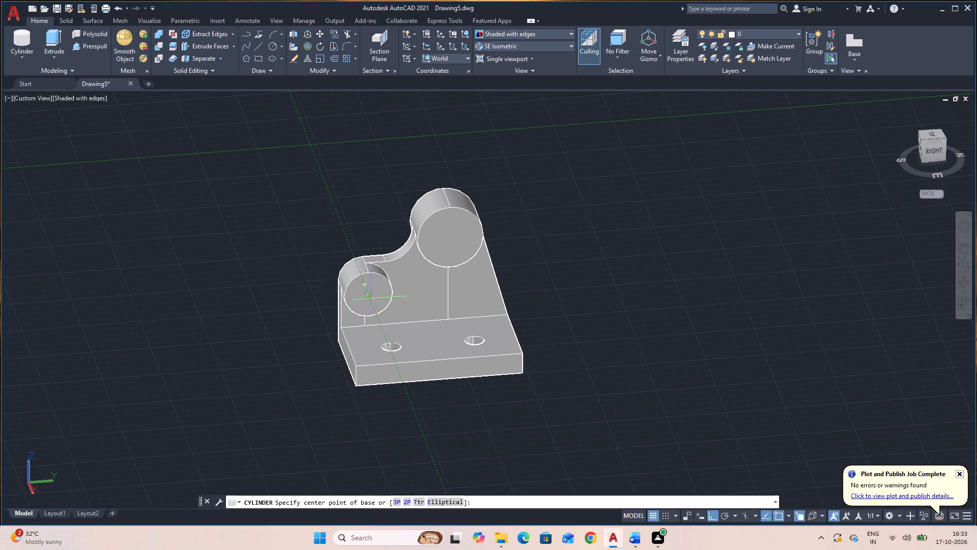
pyautogui.click(369, 297)
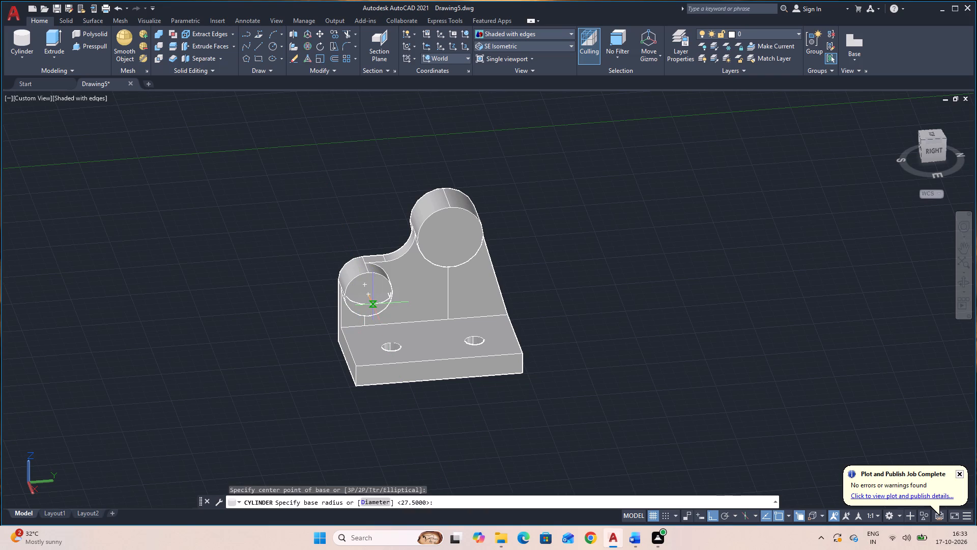
pyautogui.press('9')
pyautogui.press('Return')
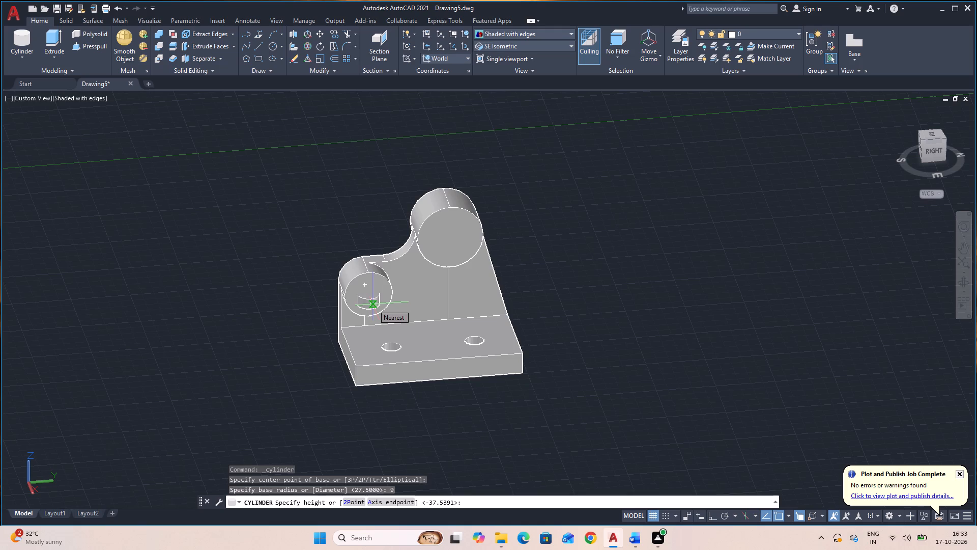
pyautogui.click(385, 501)
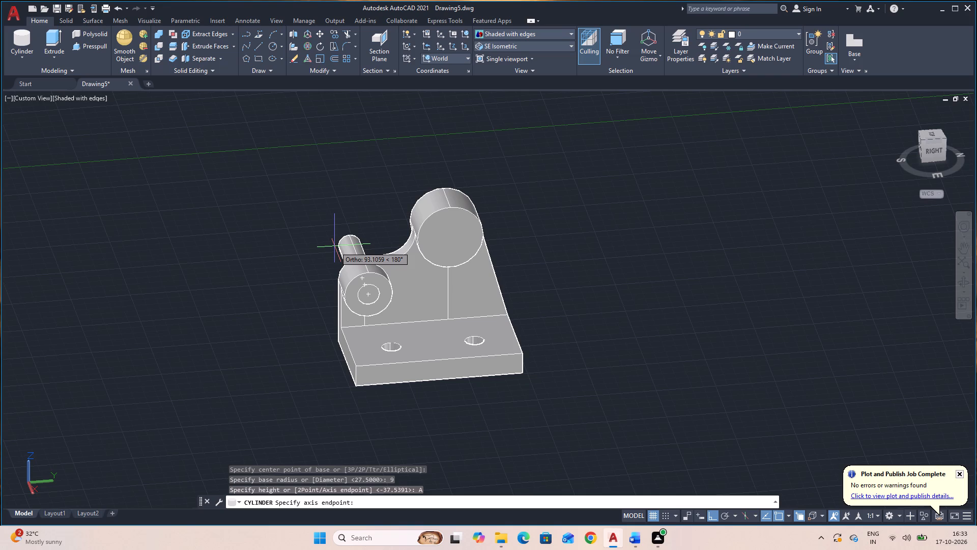
pyautogui.write('30')
pyautogui.press('Return')
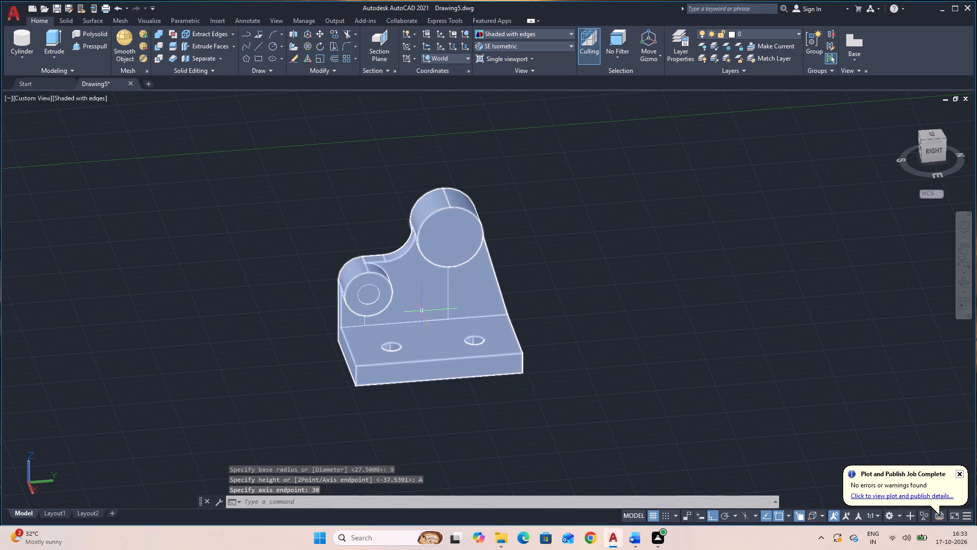
# Create a cylinder of radius 15 centred on the larger boss's front face, with its axis running 36 back into the boss.
pyautogui.press('space')
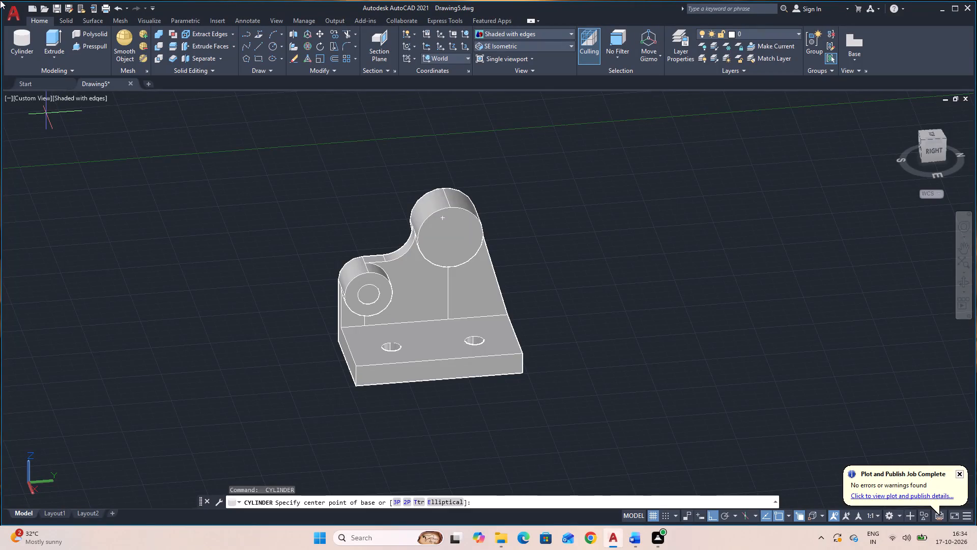
pyautogui.click(20, 33)
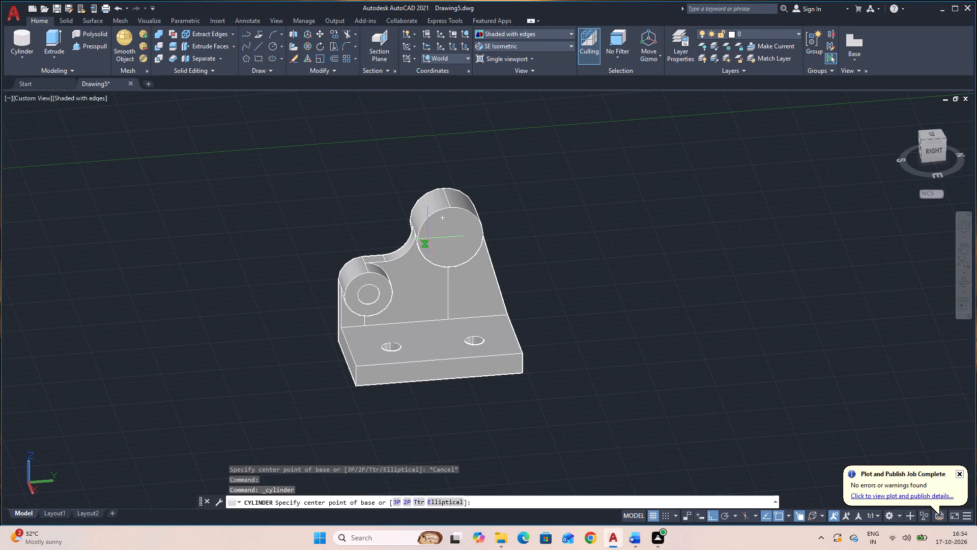
pyautogui.click(452, 237)
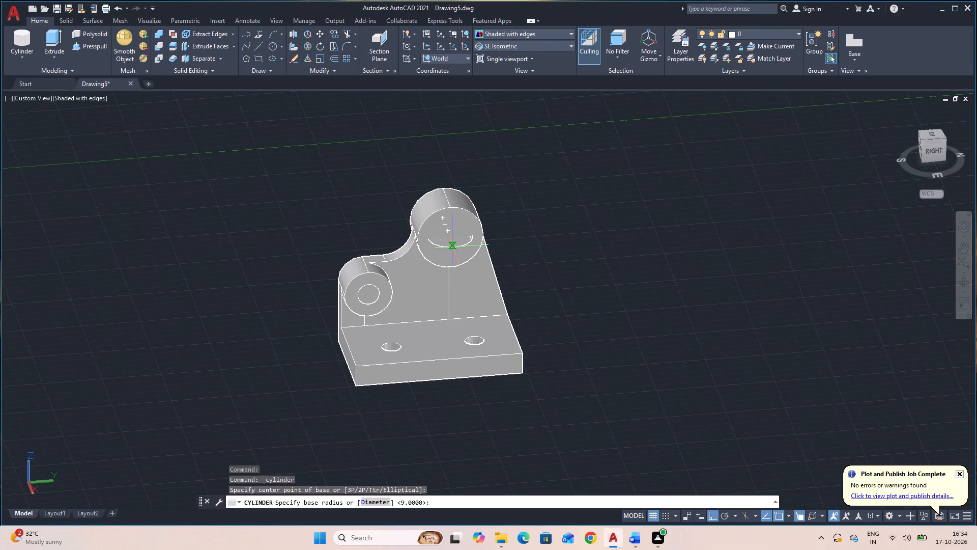
pyautogui.write('15')
pyautogui.press('Return')
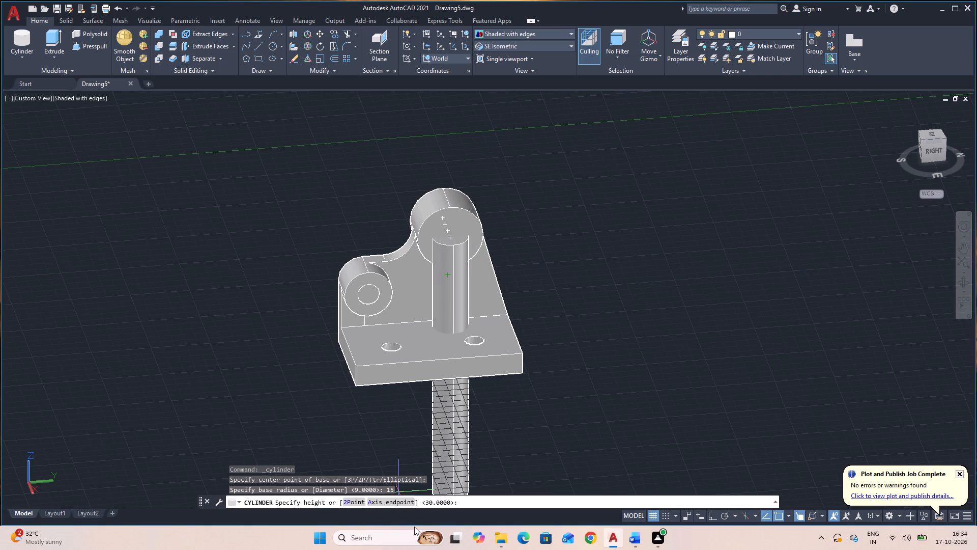
pyautogui.click(396, 501)
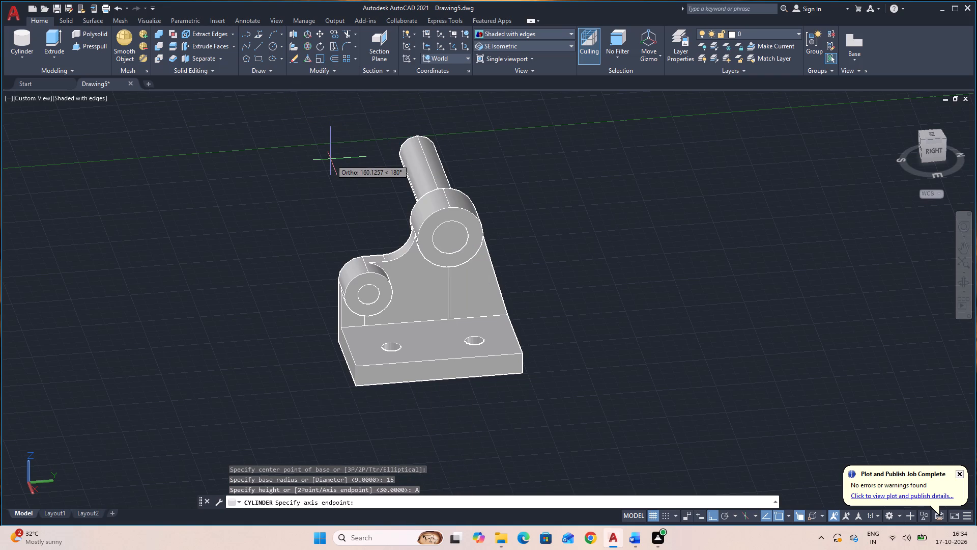
pyautogui.write('36')
pyautogui.press('Return')
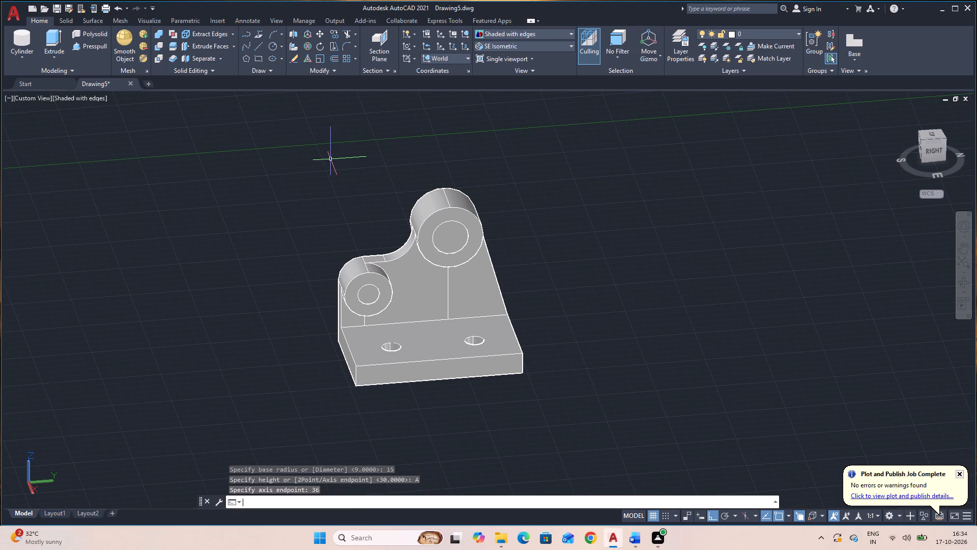
# Subtract the radius 15 and radius 9 cylinders from the bracket solid to bore both bosses.
pyautogui.write('SU')
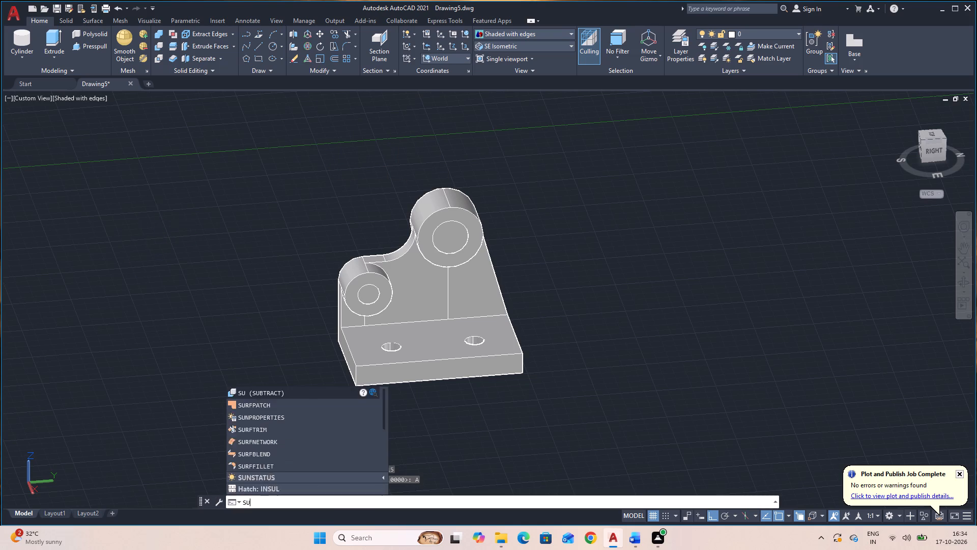
pyautogui.press('space')
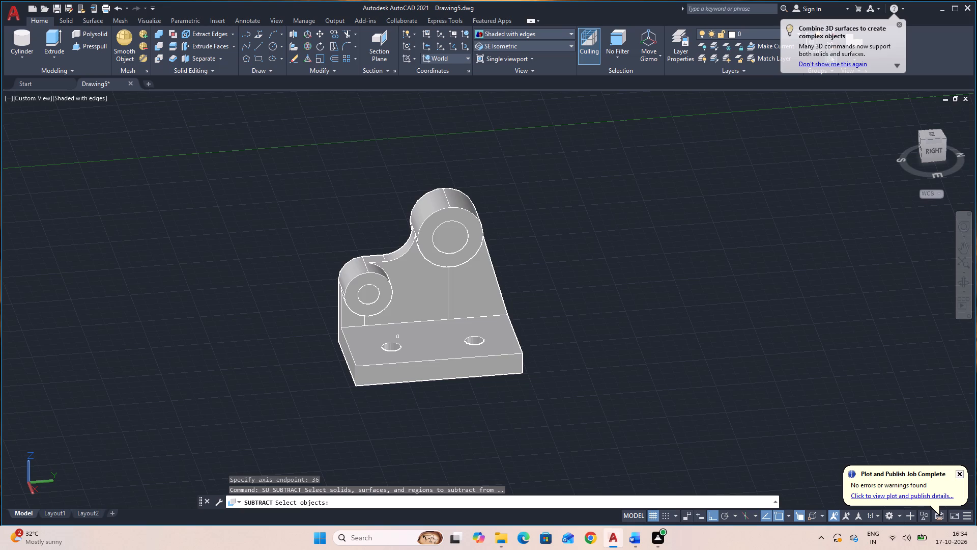
pyautogui.click(409, 307)
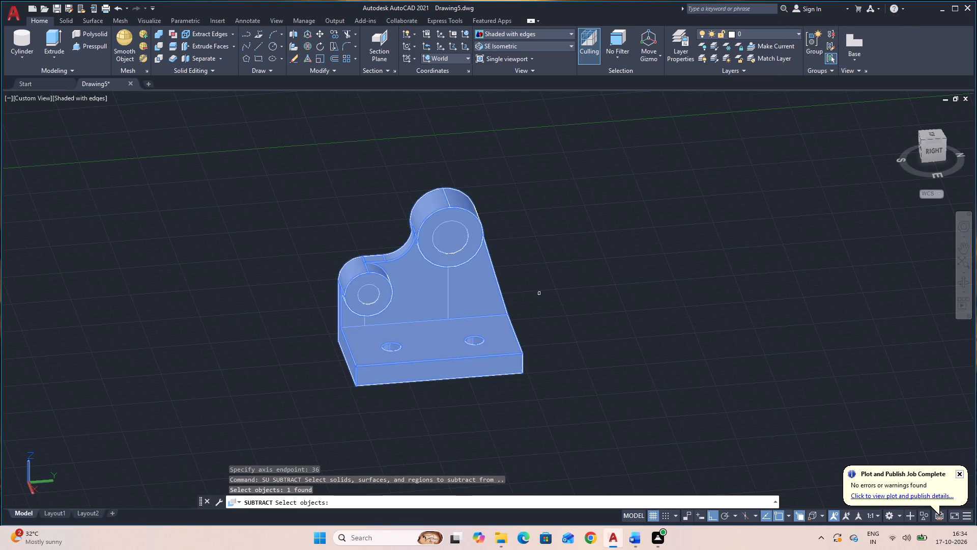
pyautogui.press('space')
pyautogui.click(452, 240)
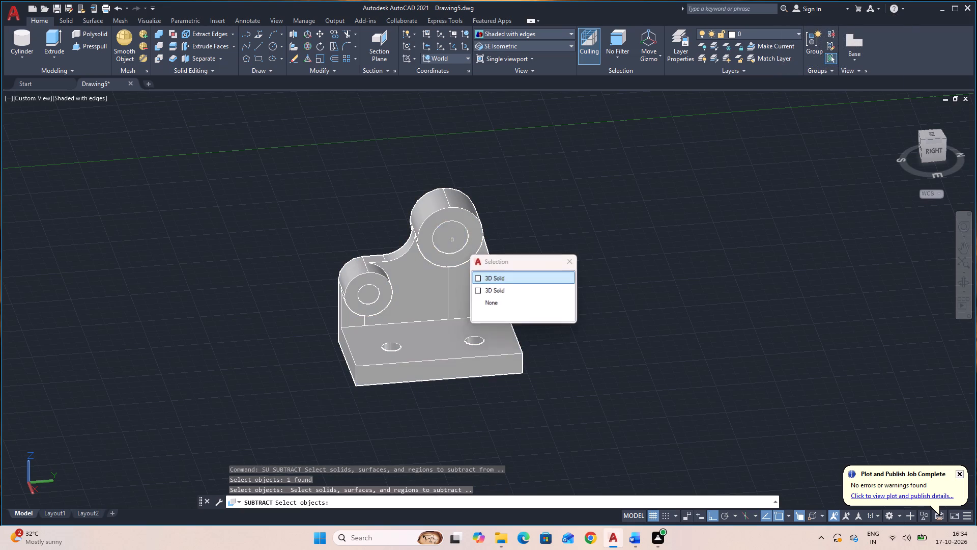
pyautogui.press('space')
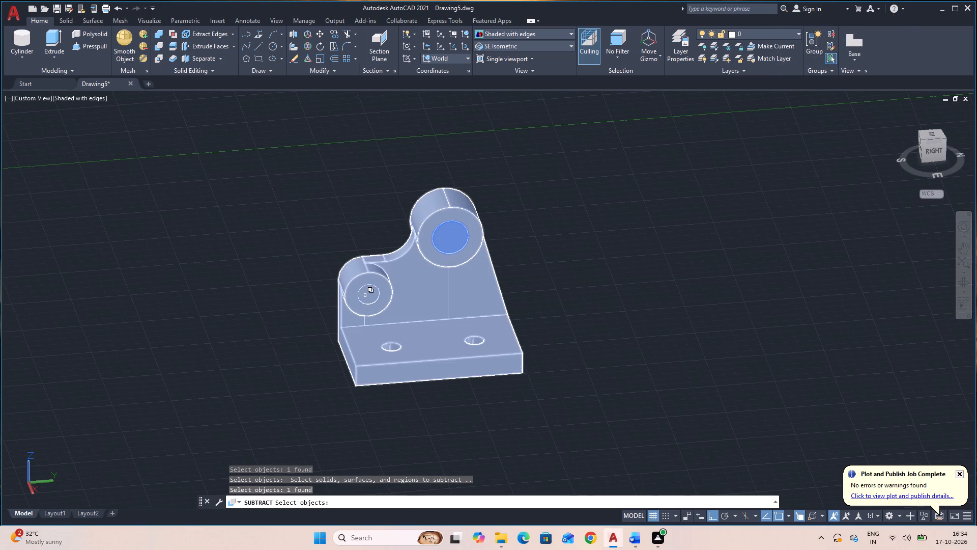
pyautogui.click(369, 291)
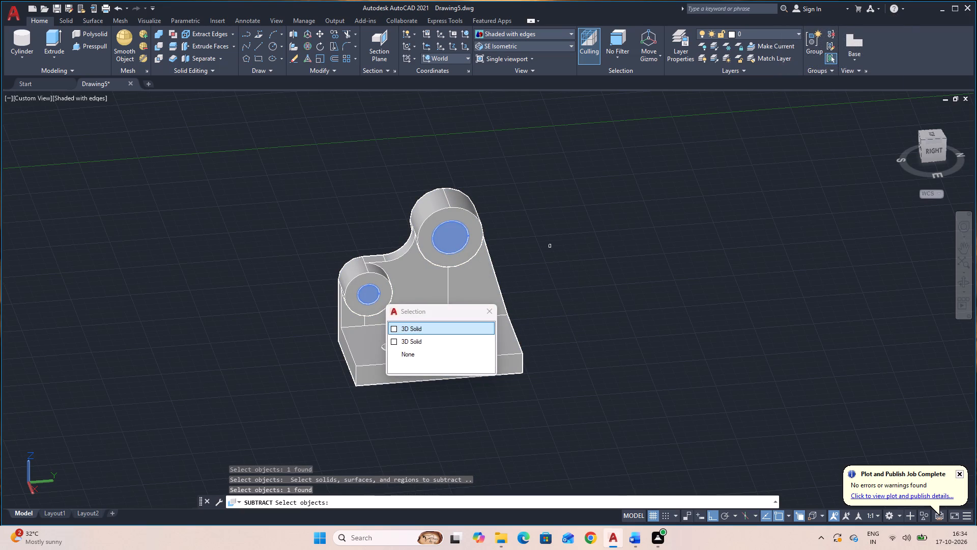
pyautogui.press('space')
pyautogui.press('space')
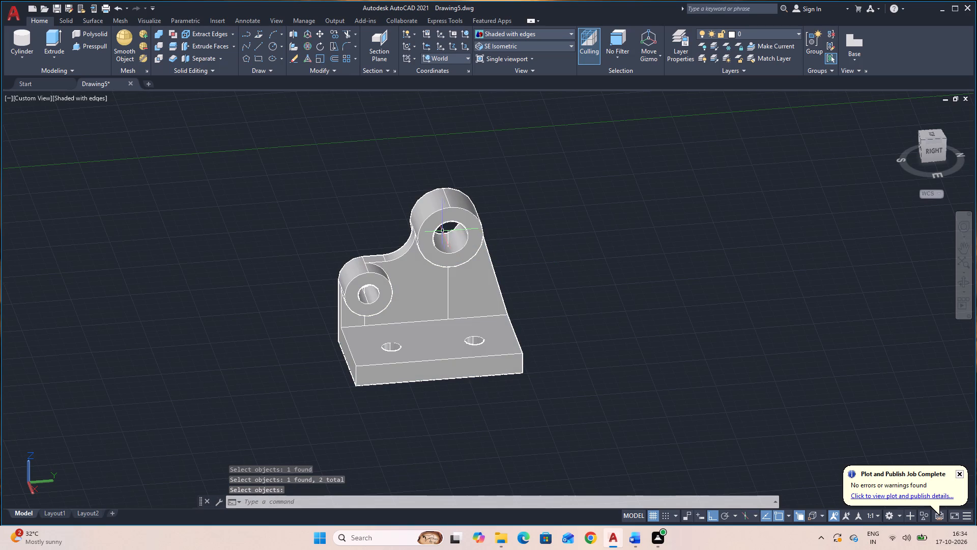
# Erase the leftover vertical guide line running from the larger boss's centre down to the base plate.
pyautogui.click(448, 231)
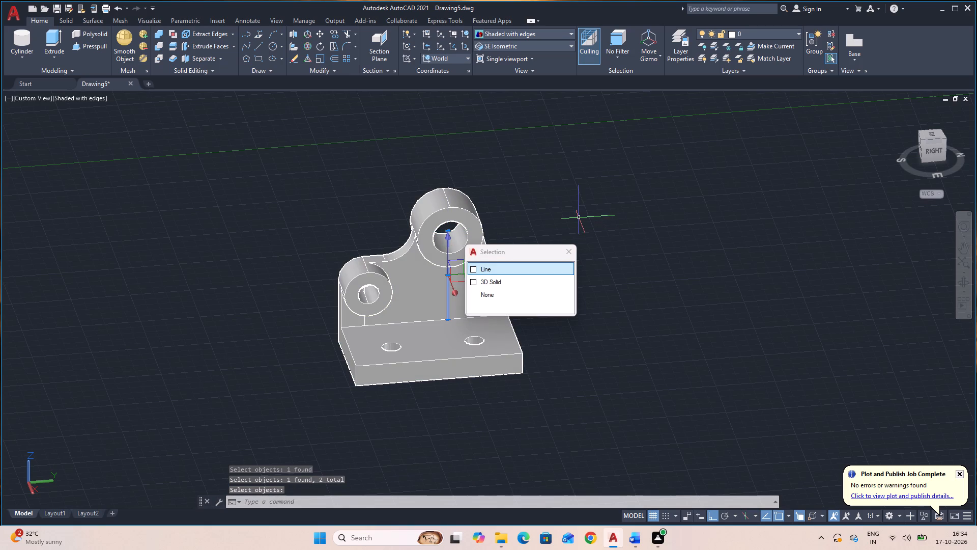
pyautogui.press('Delete')
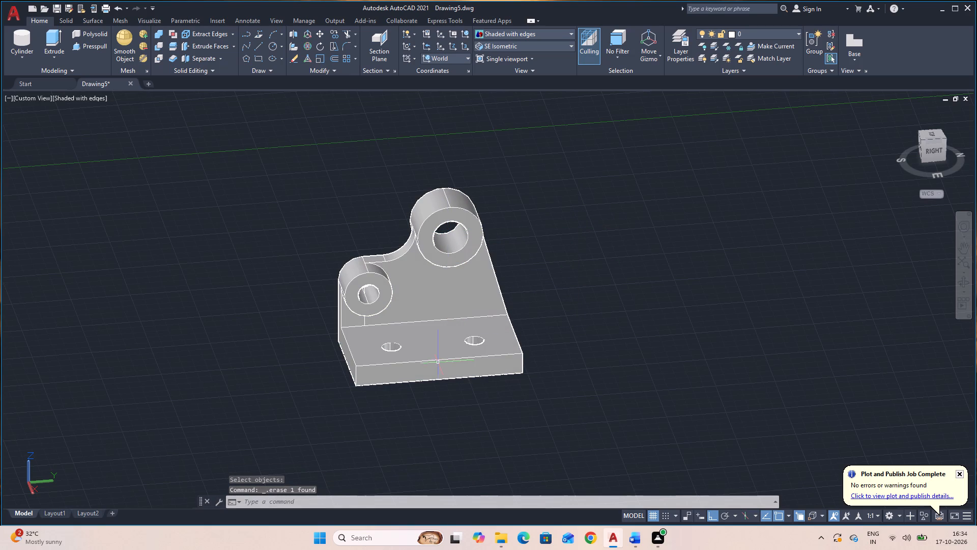
# Move the bracket solid by its lower front base-plate corner to empty space, clear of the leftover guide lines.
pyautogui.click(439, 326)
pyautogui.write('M')
pyautogui.press('space')
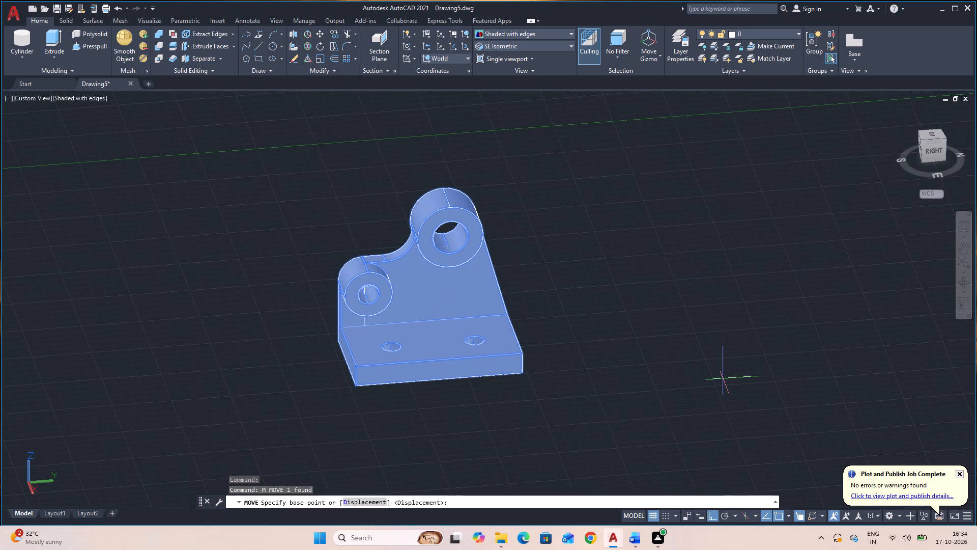
pyautogui.click(355, 388)
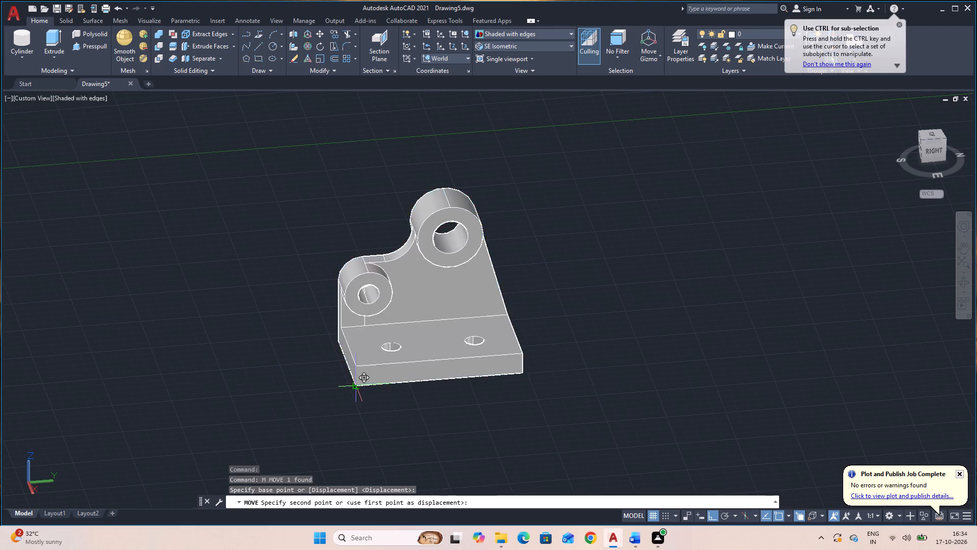
pyautogui.click(696, 320)
# Erase the two leftover guide lines at the bracket's original location.
pyautogui.click(521, 362)
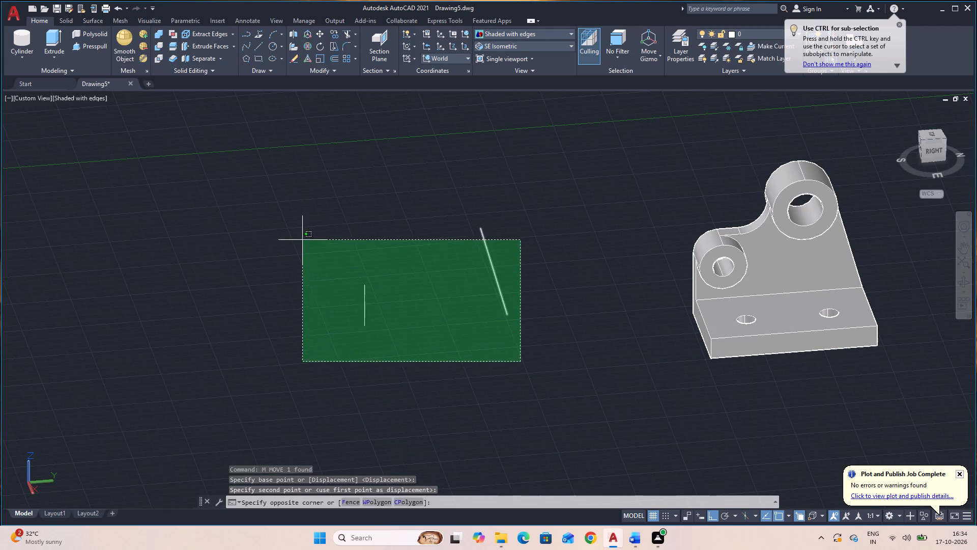
pyautogui.click(301, 239)
pyautogui.press('Delete')
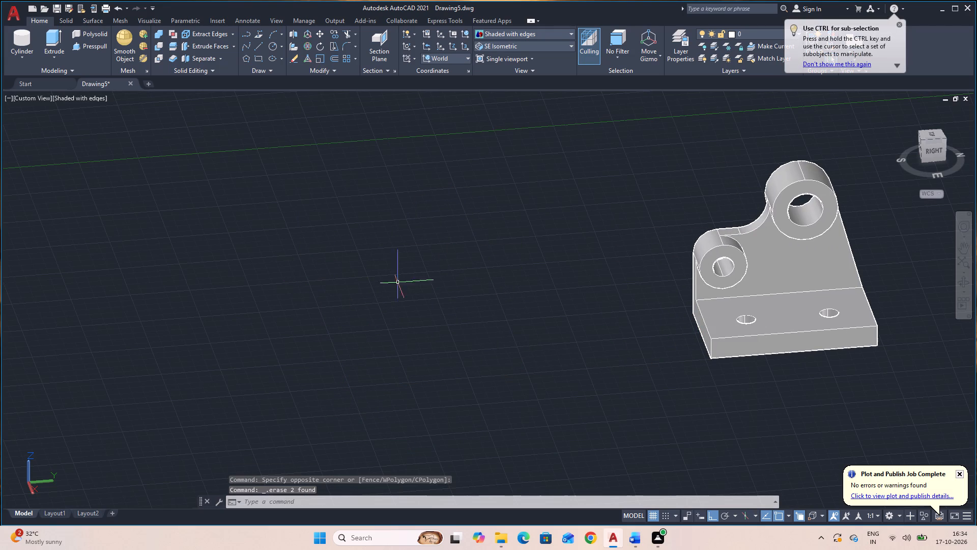
# Save the drawing in the Documents folder under the name 24 3DM.
pyautogui.moveTo(571, 360); pyautogui.dragTo(208, 458, button='middle')
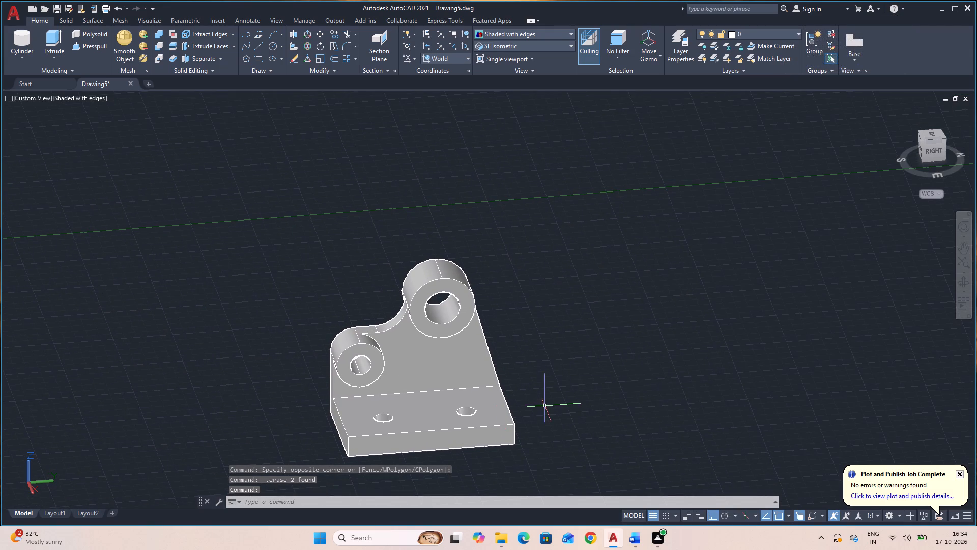
pyautogui.moveTo(636, 389); pyautogui.dragTo(562, 334, button='middle')
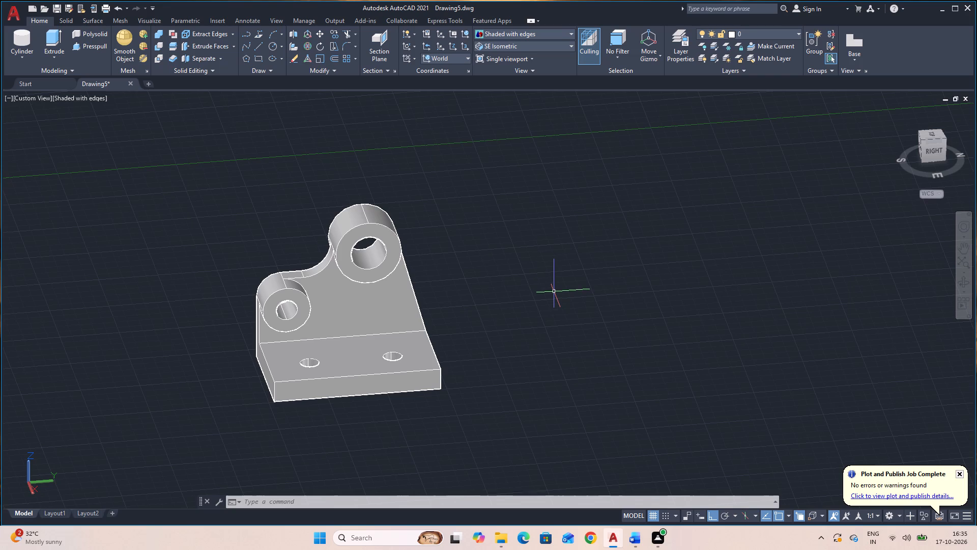
pyautogui.moveTo(511, 311); pyautogui.dragTo(569, 262, button='middle')
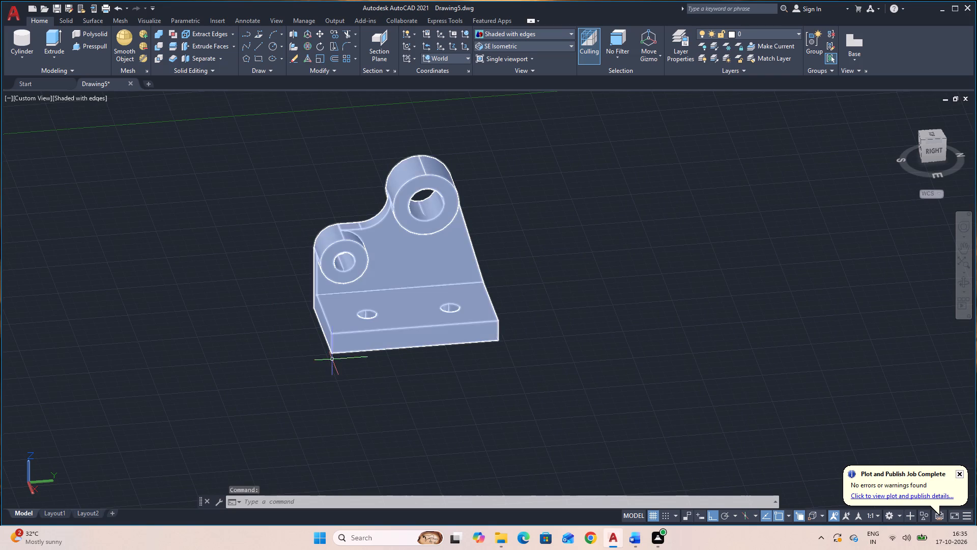
pyautogui.hotkey('ctrl', 's')
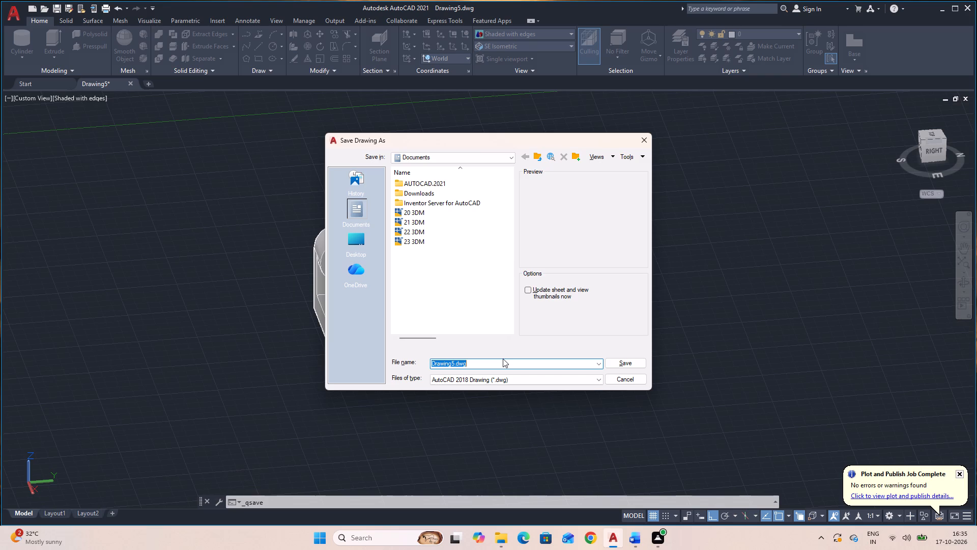
pyautogui.write('24')
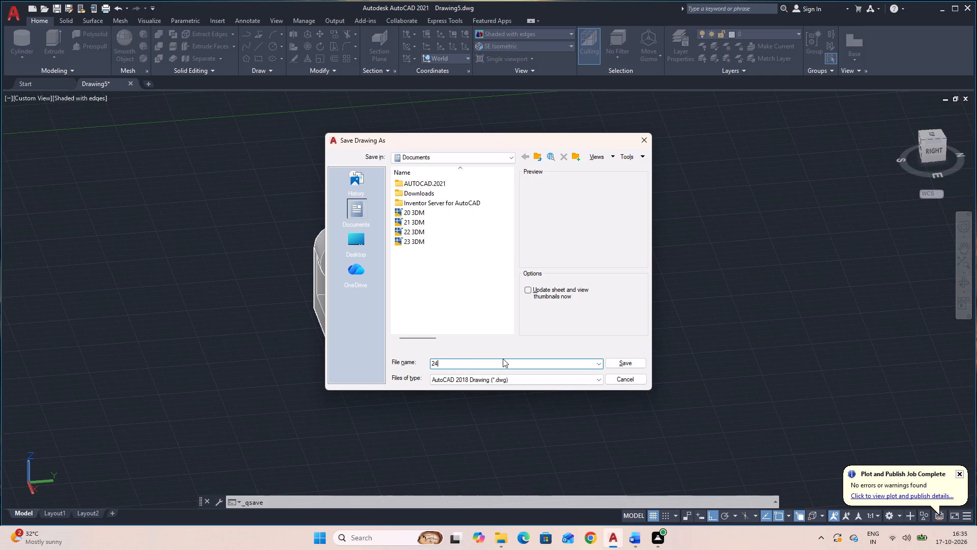
pyautogui.press('space')
pyautogui.write('3DM')
pyautogui.click(633, 359)
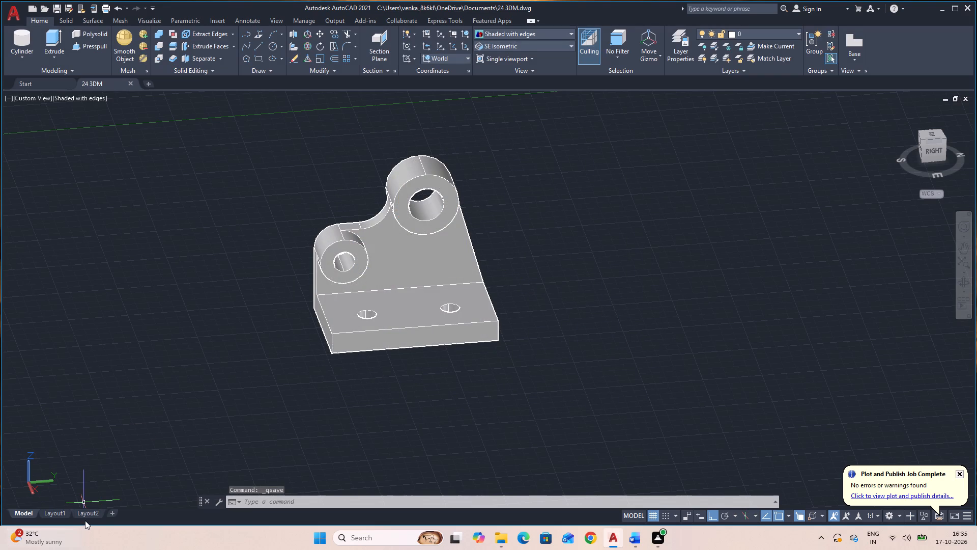
# Delete the default viewport from Layout1.
pyautogui.click(60, 510)
pyautogui.click(346, 403)
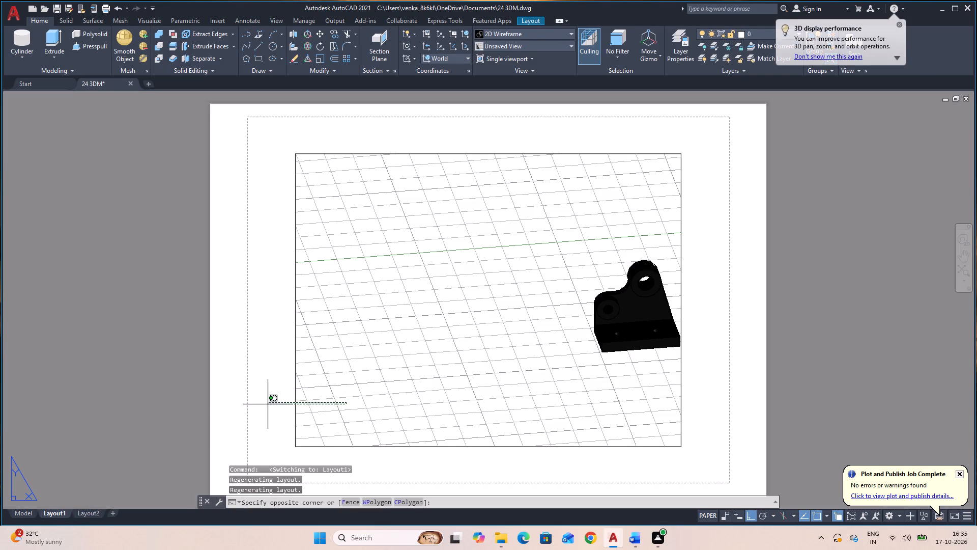
pyautogui.click(270, 404)
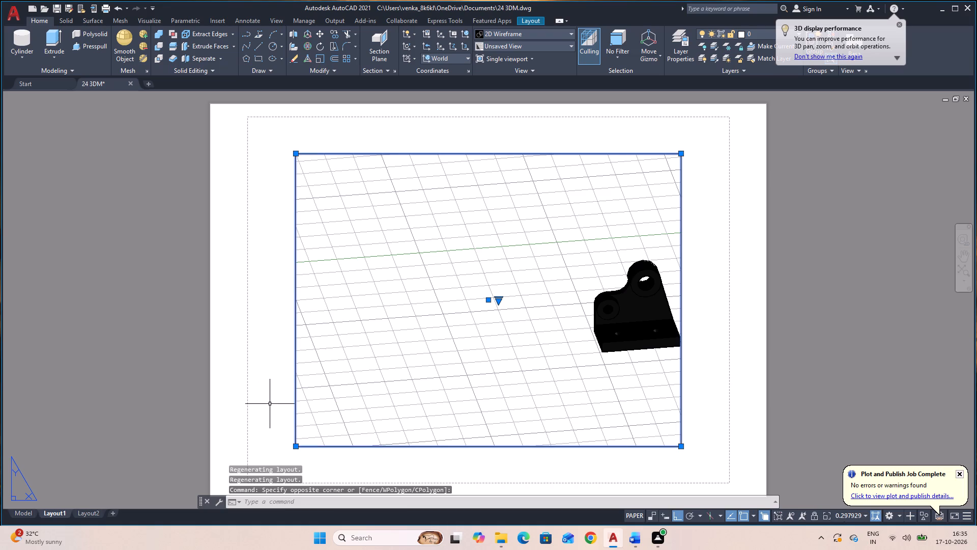
pyautogui.press('Delete')
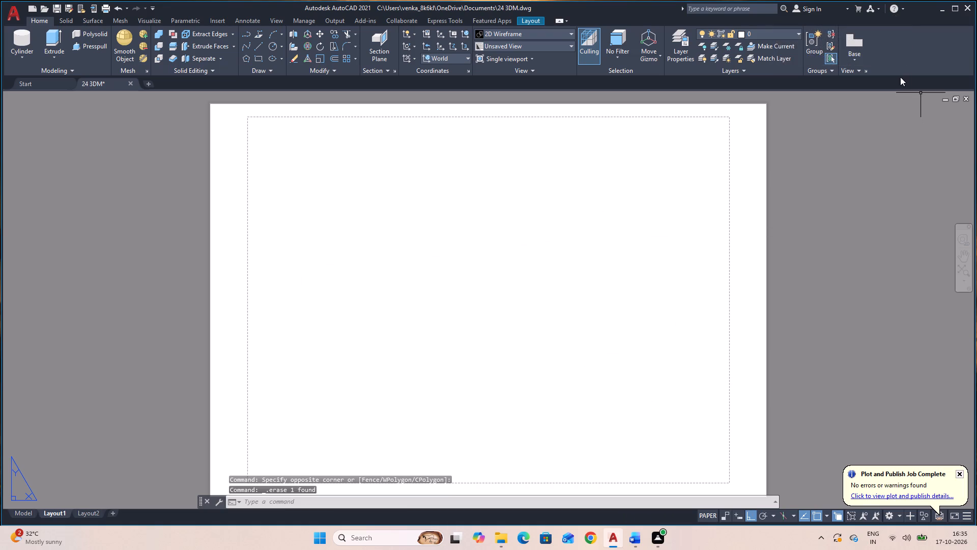
# Create a base view of the bracket solid from model space at 1:2 scale in the upper-right area of the Layout1 sheet.
pyautogui.click(18, 515)
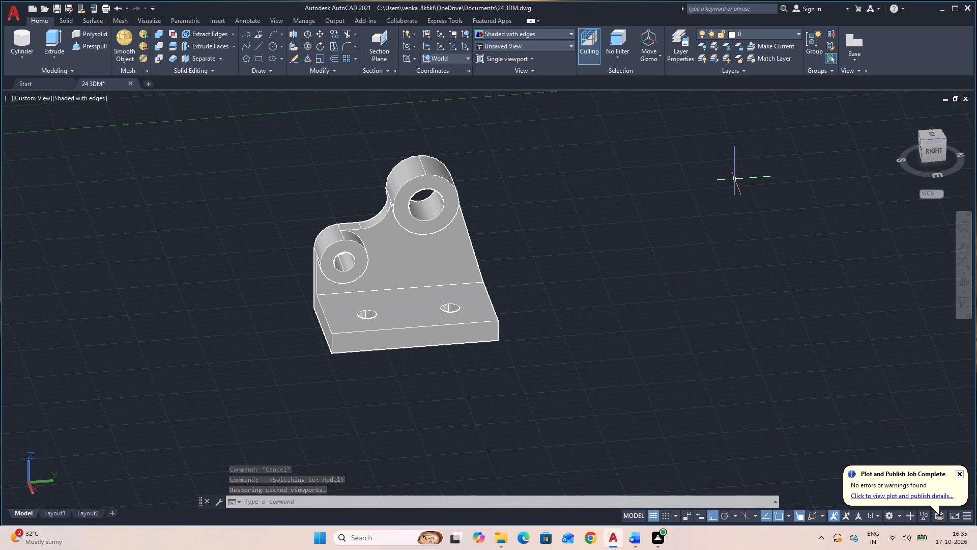
pyautogui.click(850, 42)
pyautogui.click(863, 78)
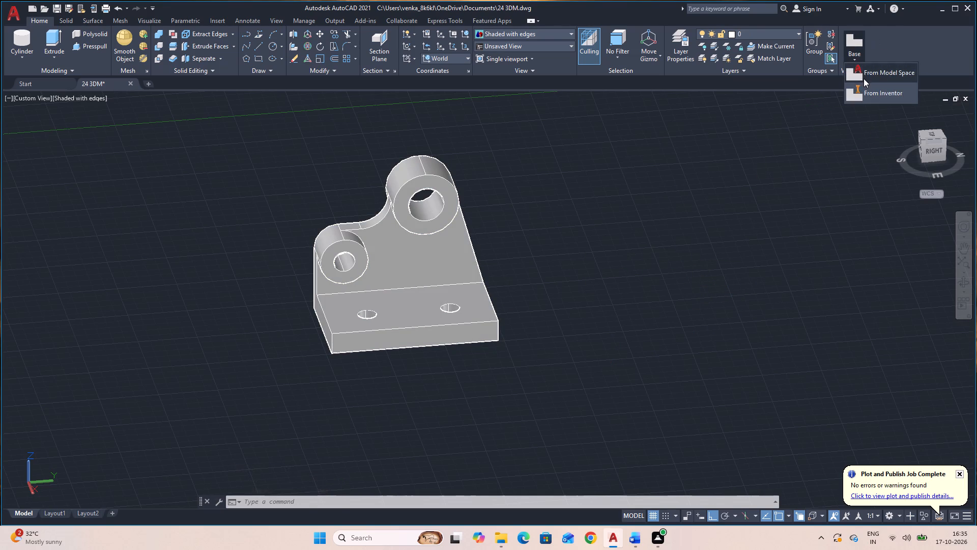
pyautogui.click(400, 300)
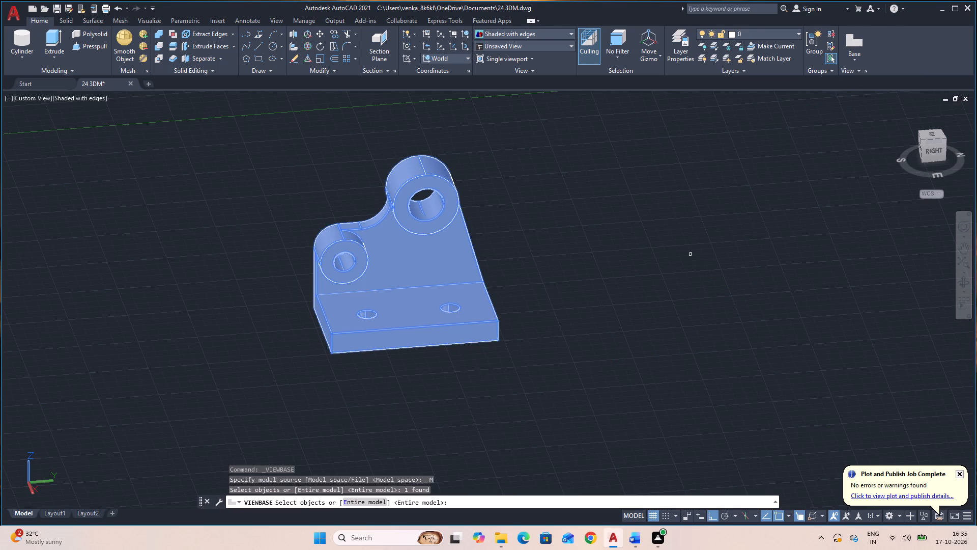
pyautogui.press('Return')
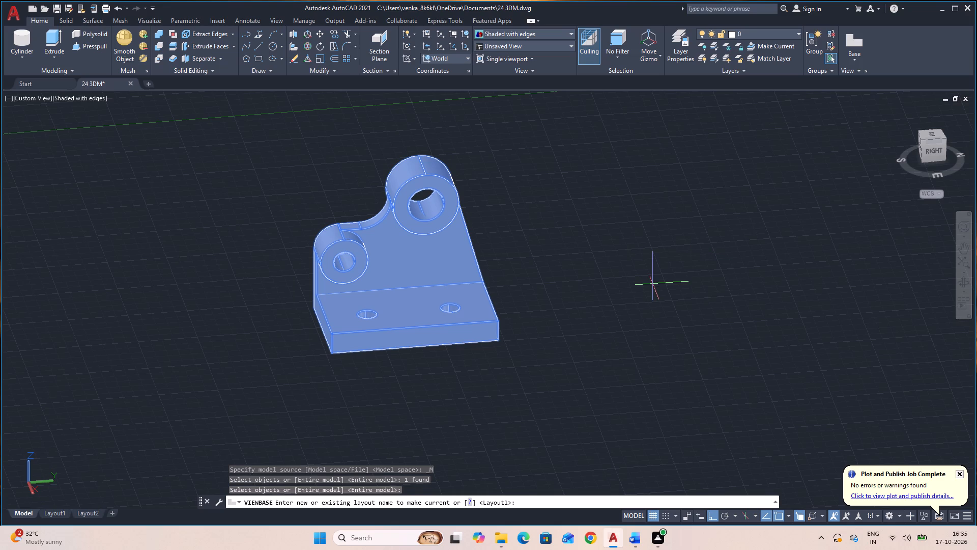
pyautogui.press('Return')
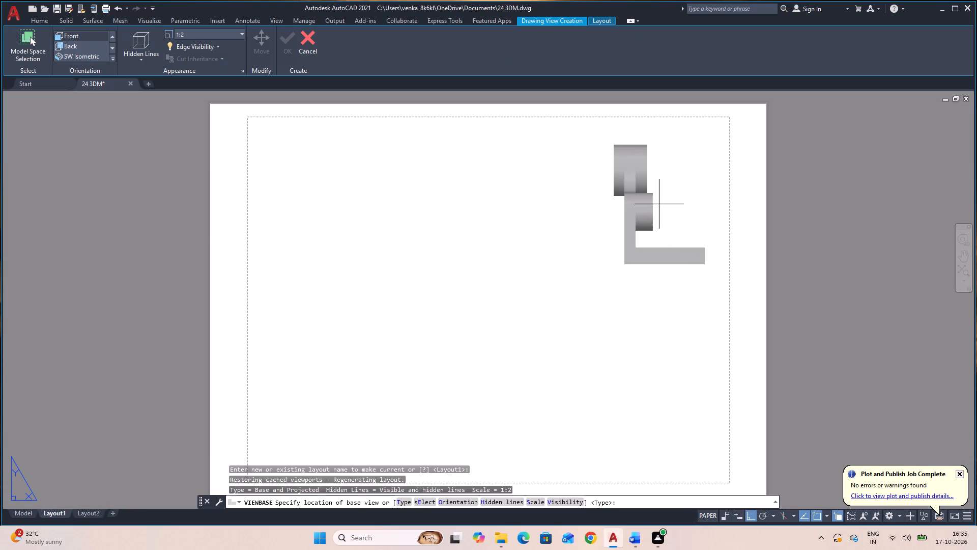
pyautogui.click(663, 208)
pyautogui.press('space')
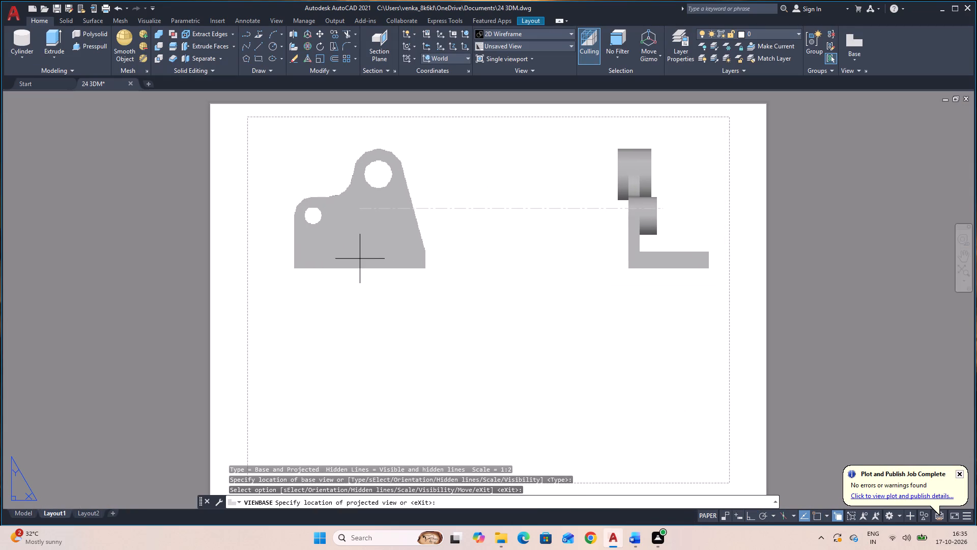
# Project a side view level with the base view, an isometric view at the sheet's lower left, and a top view below the base view.
pyautogui.click(360, 259)
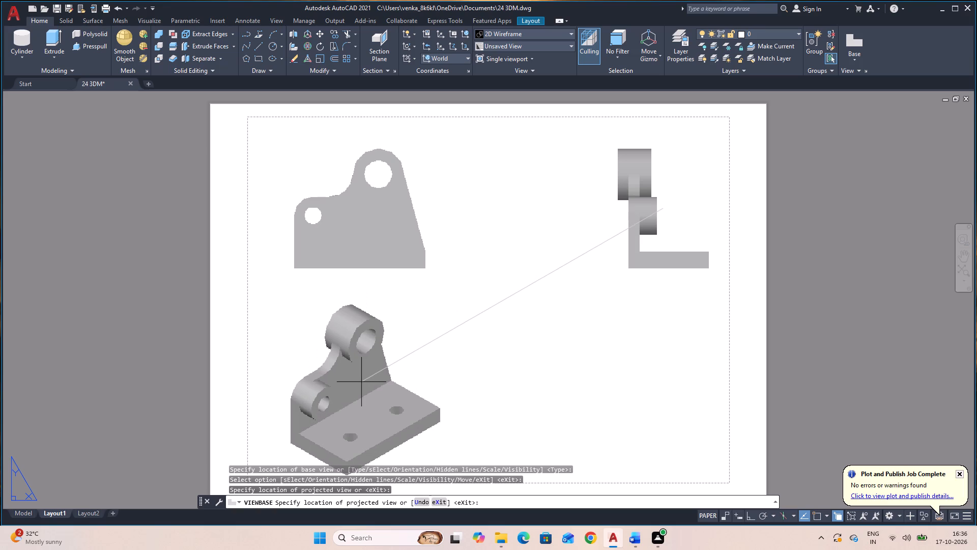
pyautogui.click(361, 382)
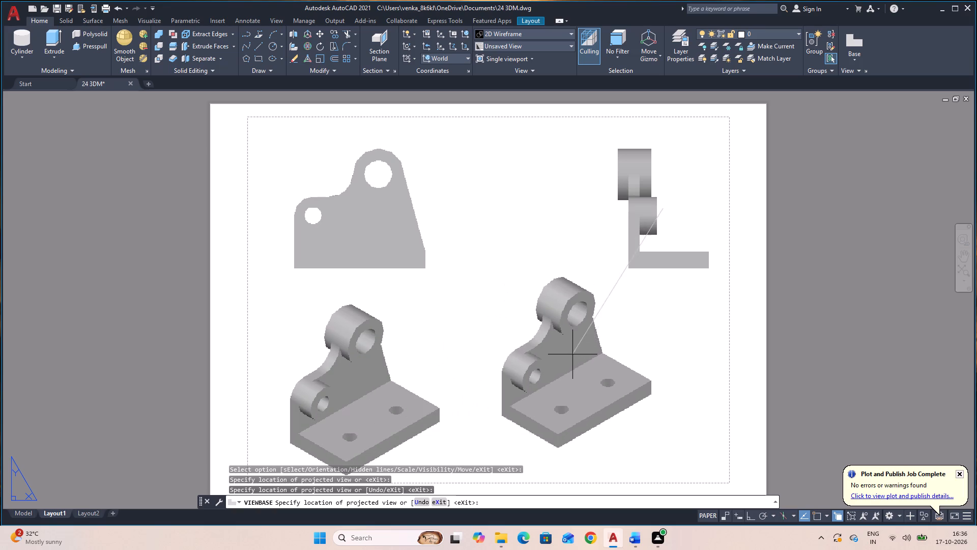
pyautogui.click(628, 389)
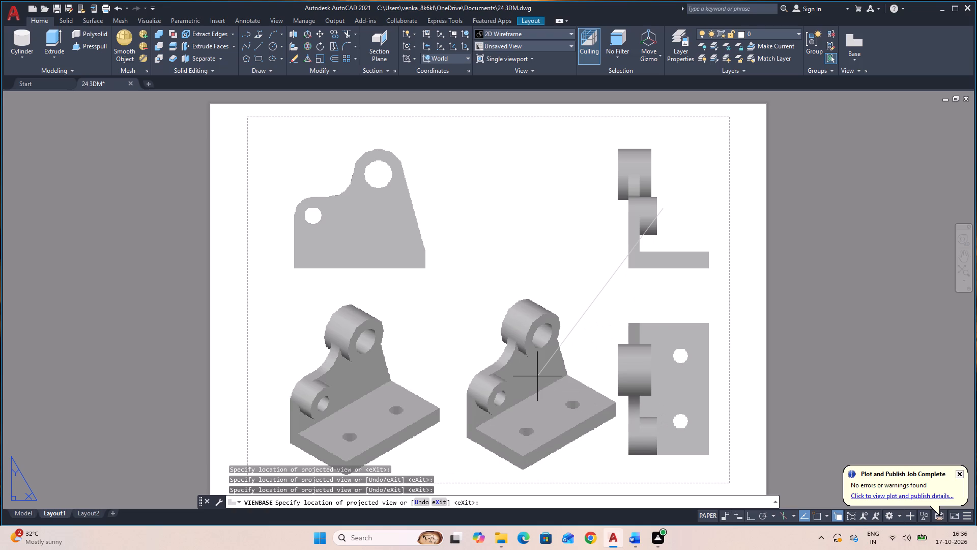
pyautogui.press('Return')
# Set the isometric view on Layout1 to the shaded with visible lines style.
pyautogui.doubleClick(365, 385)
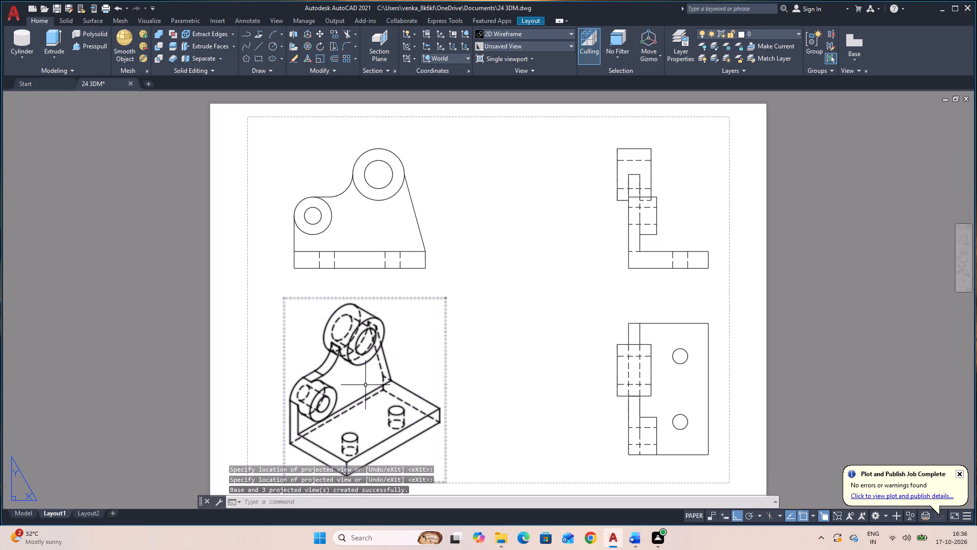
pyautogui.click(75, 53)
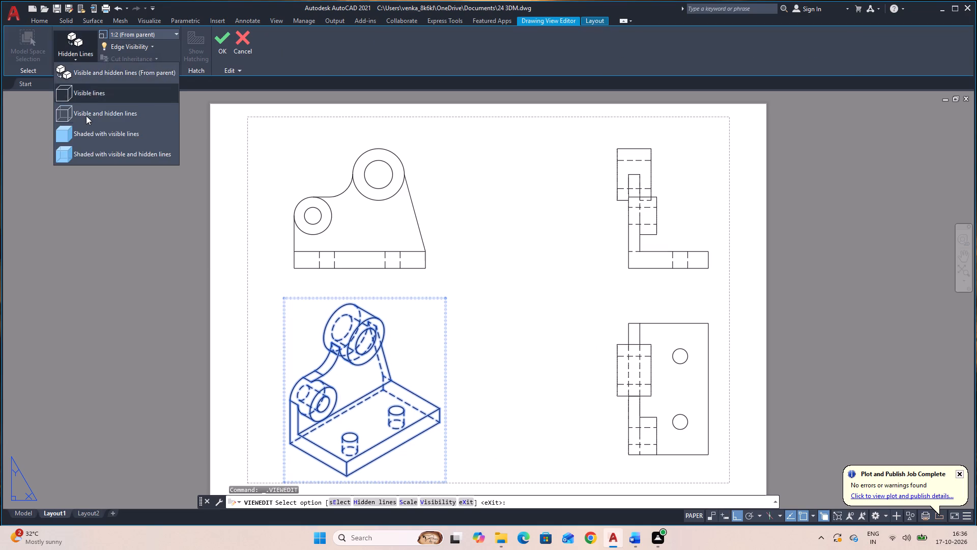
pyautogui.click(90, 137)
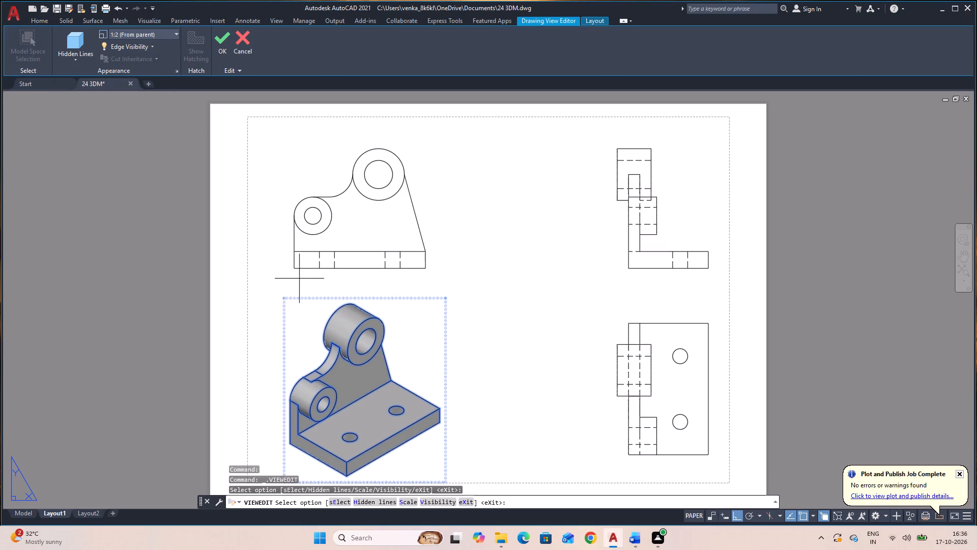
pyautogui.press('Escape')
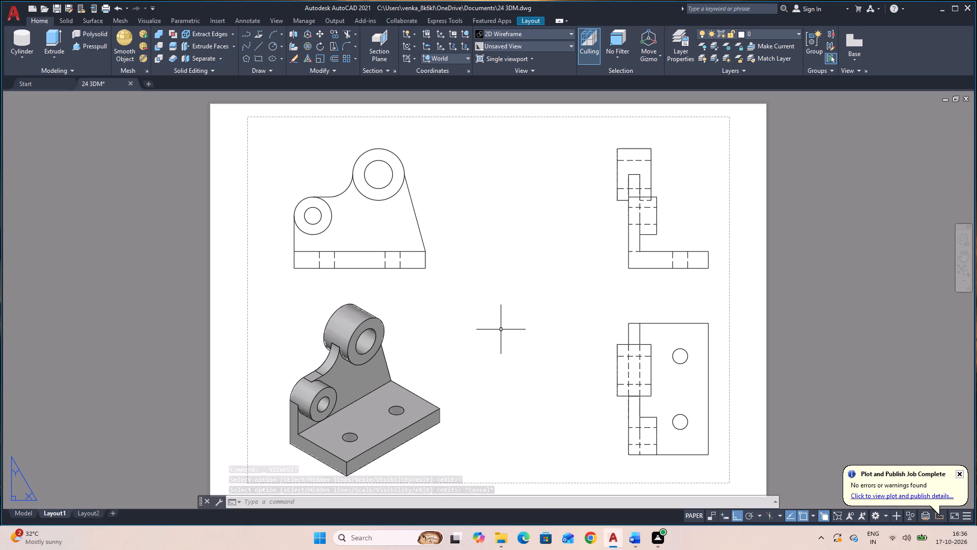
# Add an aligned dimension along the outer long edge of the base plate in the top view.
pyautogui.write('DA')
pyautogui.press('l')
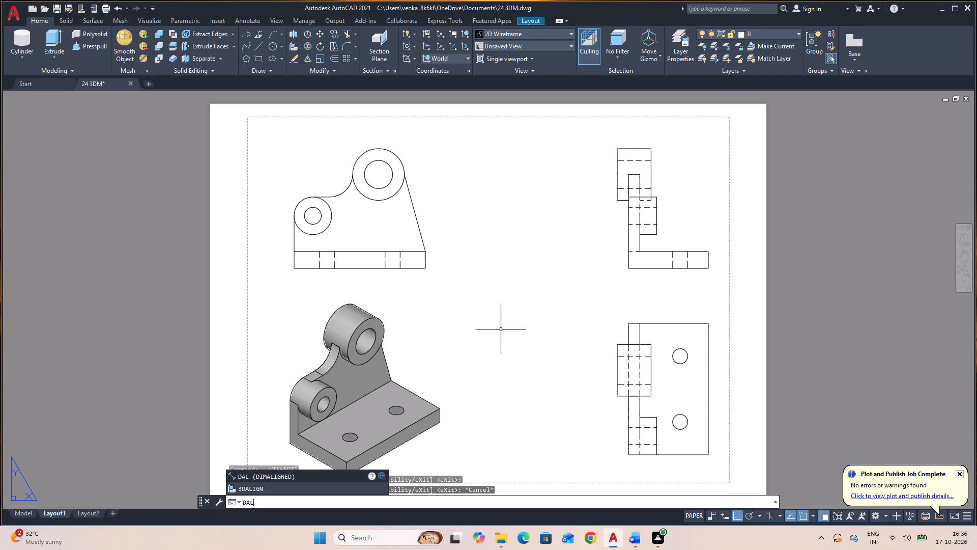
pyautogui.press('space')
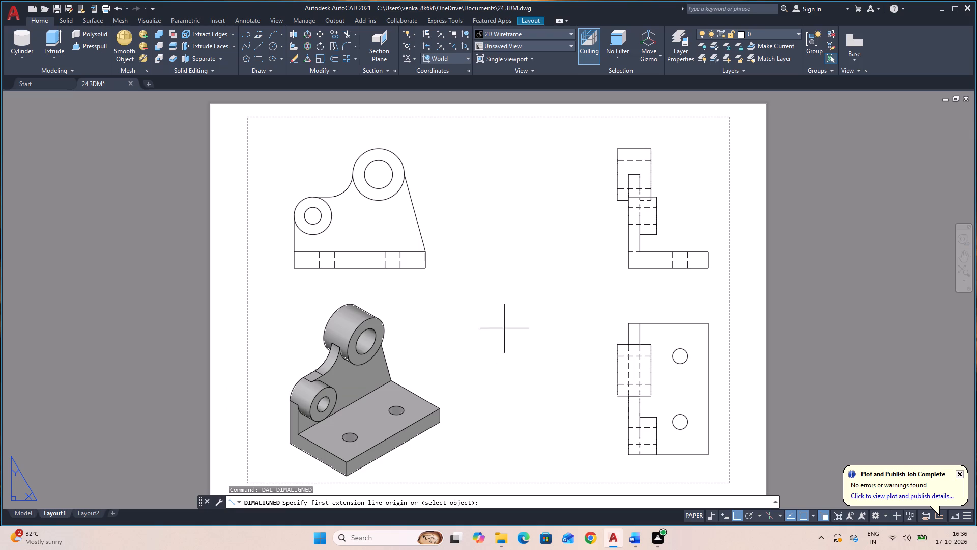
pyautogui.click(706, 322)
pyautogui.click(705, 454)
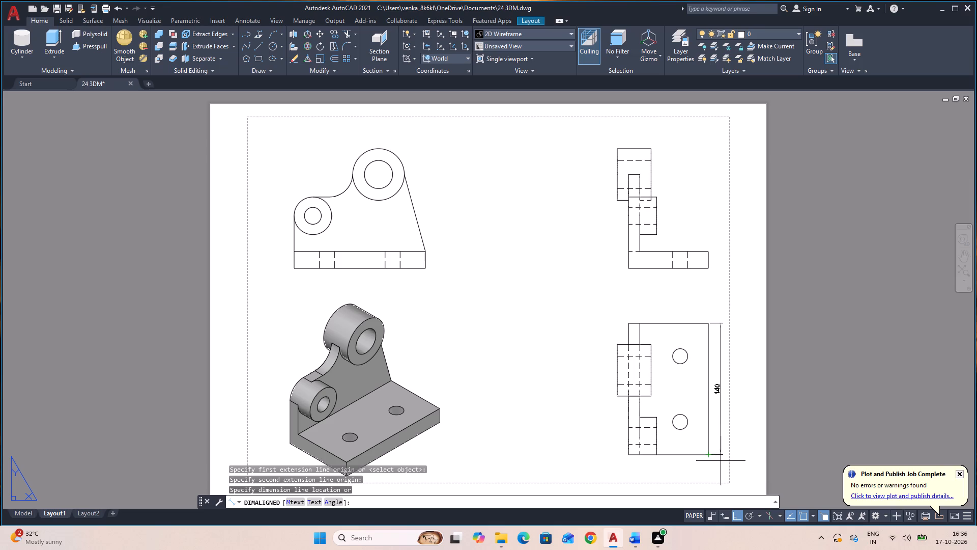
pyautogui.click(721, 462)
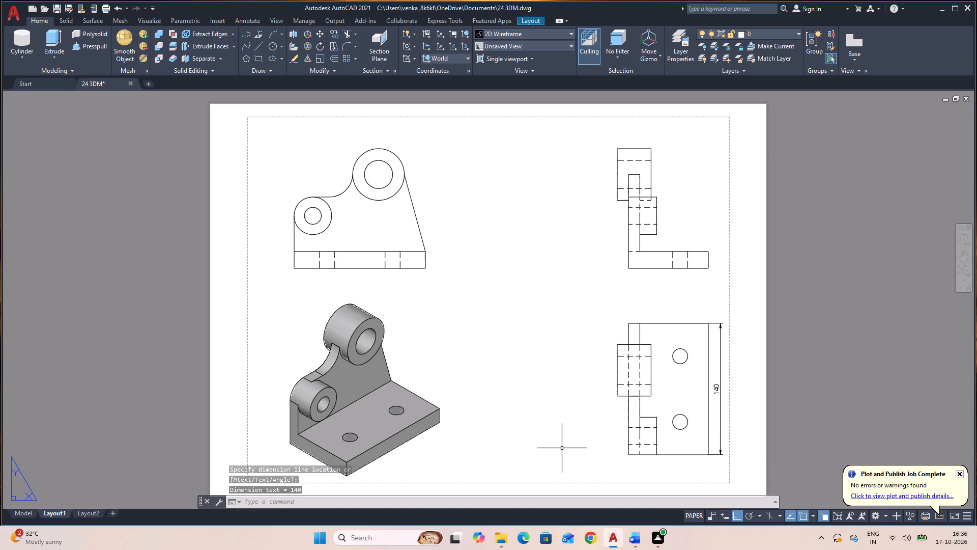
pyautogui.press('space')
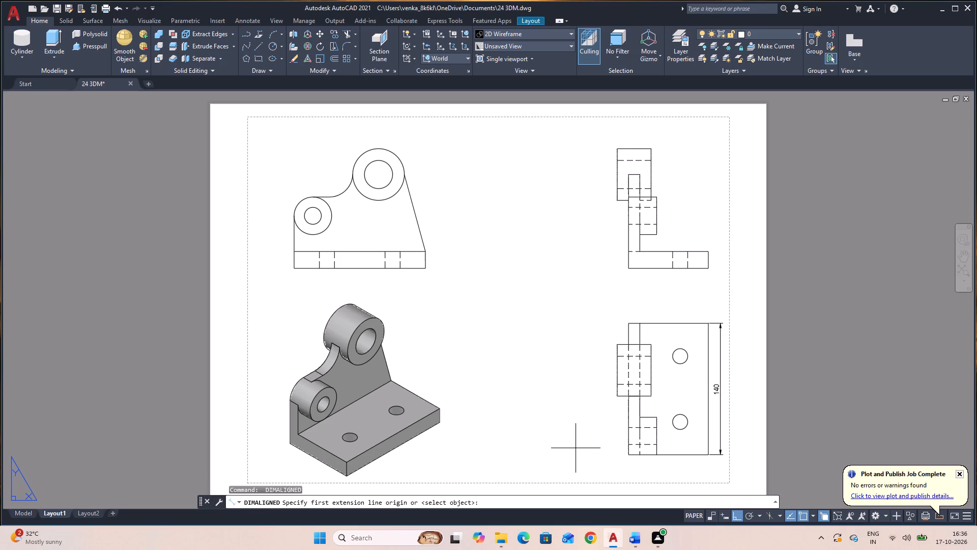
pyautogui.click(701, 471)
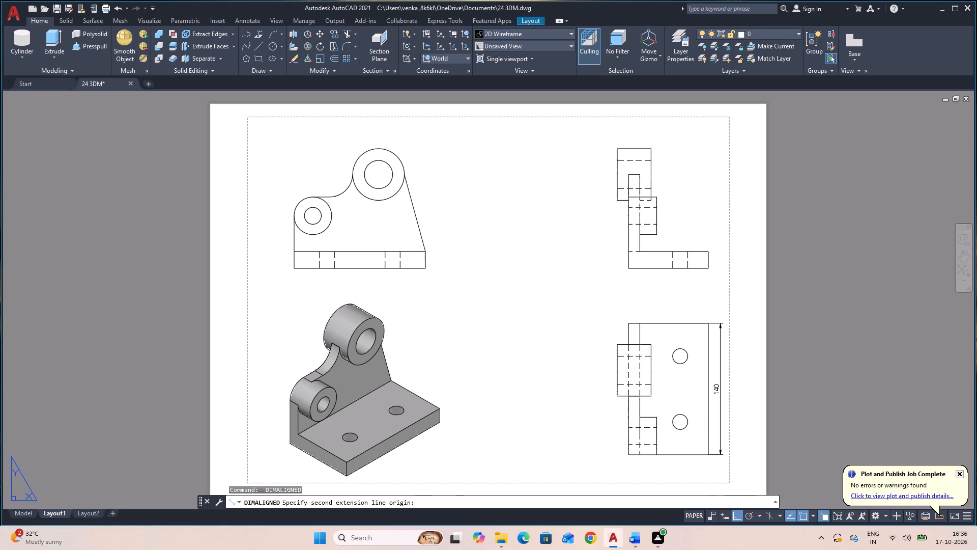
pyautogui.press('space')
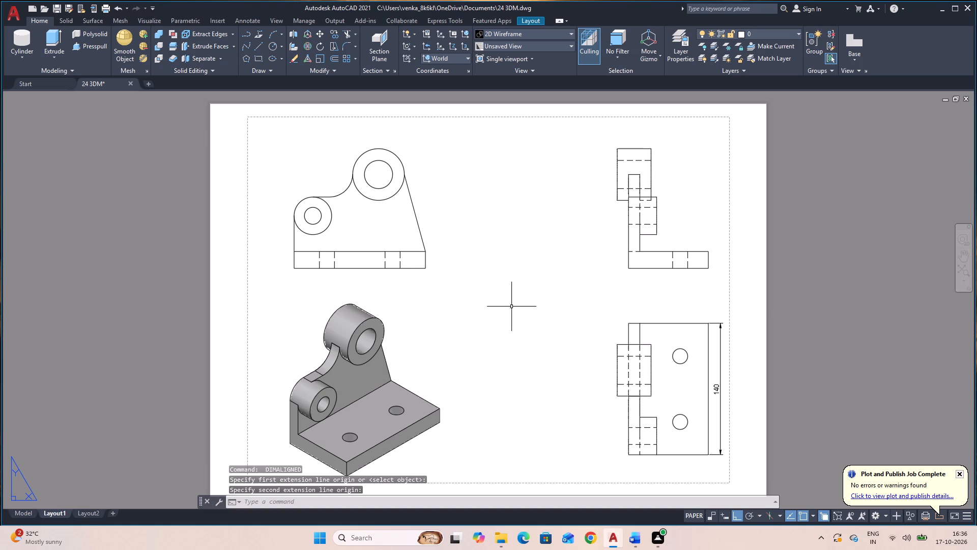
# Delete all four drawing views and the leftover length dimension from Layout1.
pyautogui.click(677, 475)
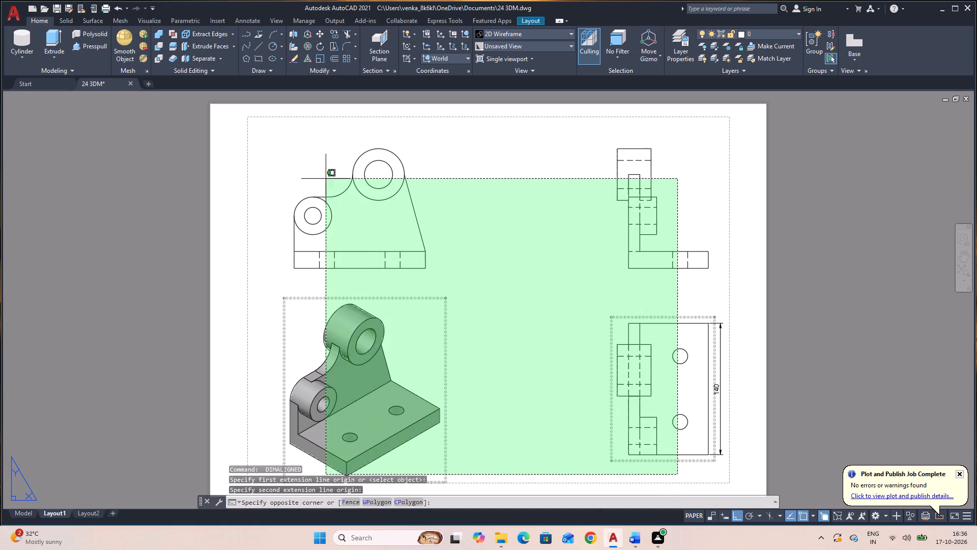
pyautogui.click(314, 174)
pyautogui.press('Delete')
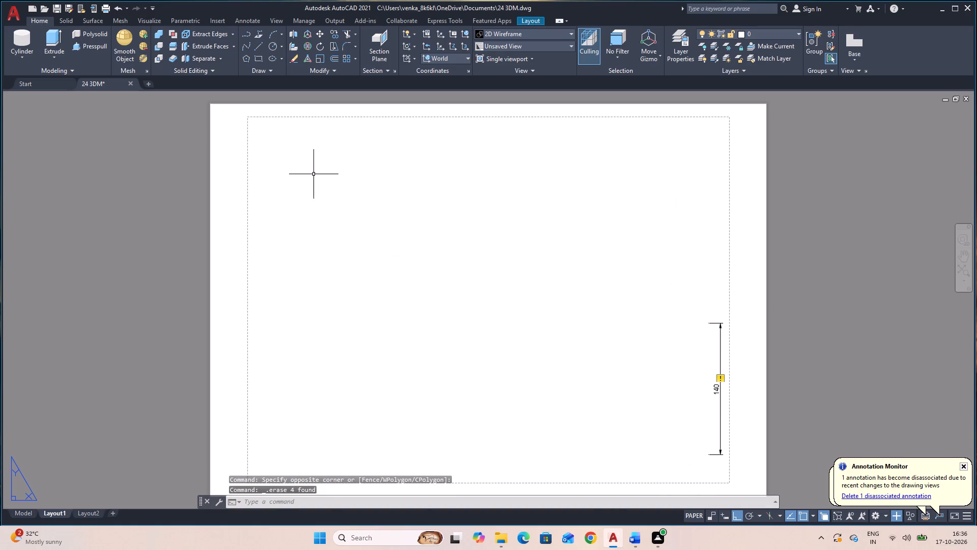
pyautogui.click(709, 475)
pyautogui.click(704, 307)
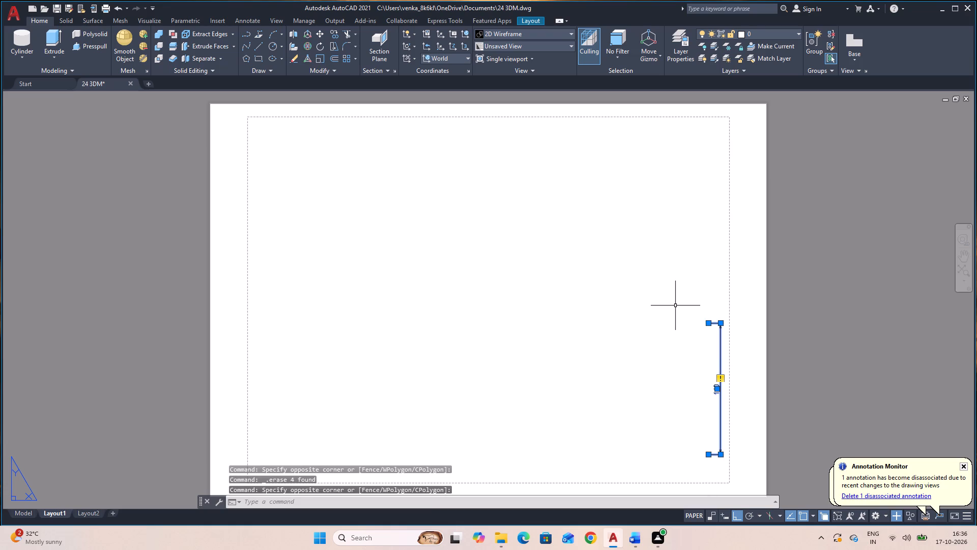
pyautogui.press('Delete')
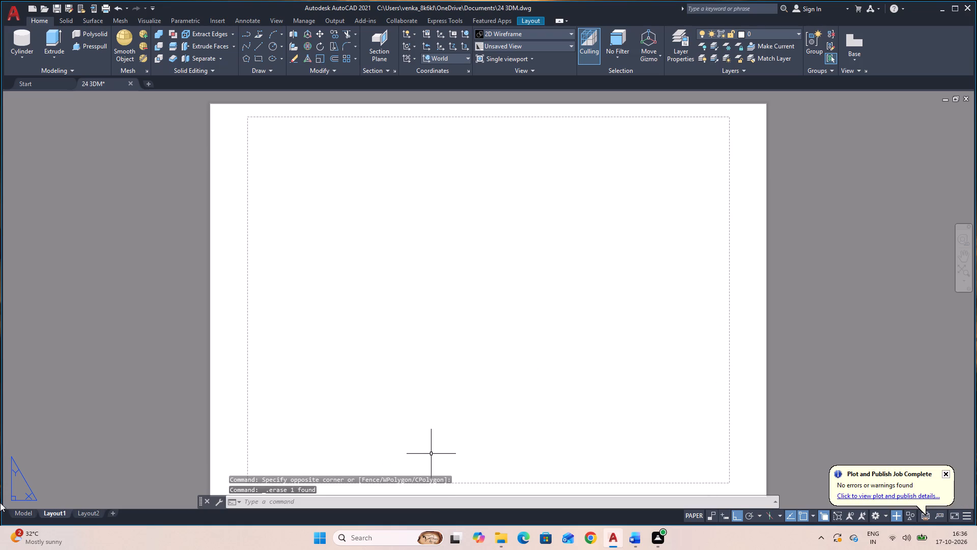
# In model space, draw a line 18 along the base's bottom end edge from the upright-plate corner, continuing 3 upward.
pyautogui.click(28, 514)
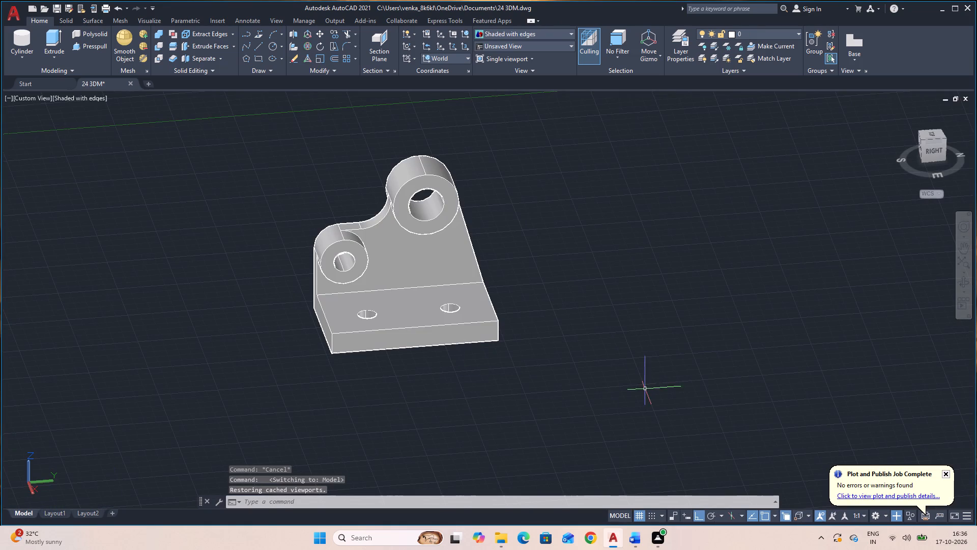
pyautogui.click(959, 284)
pyautogui.moveTo(751, 390); pyautogui.dragTo(788, 359)
pyautogui.moveTo(486, 438); pyautogui.dragTo(502, 445)
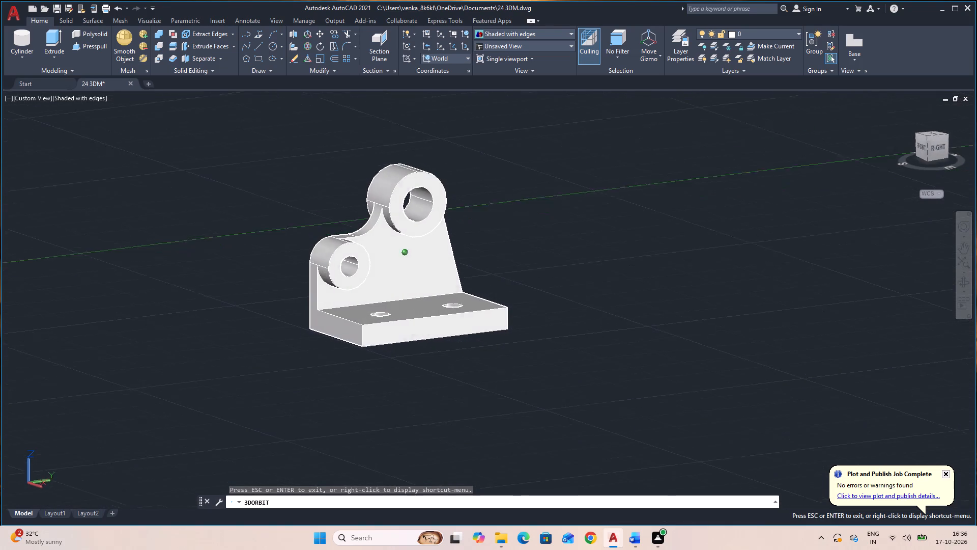
pyautogui.moveTo(502, 445); pyautogui.dragTo(549, 442)
pyautogui.press('Escape')
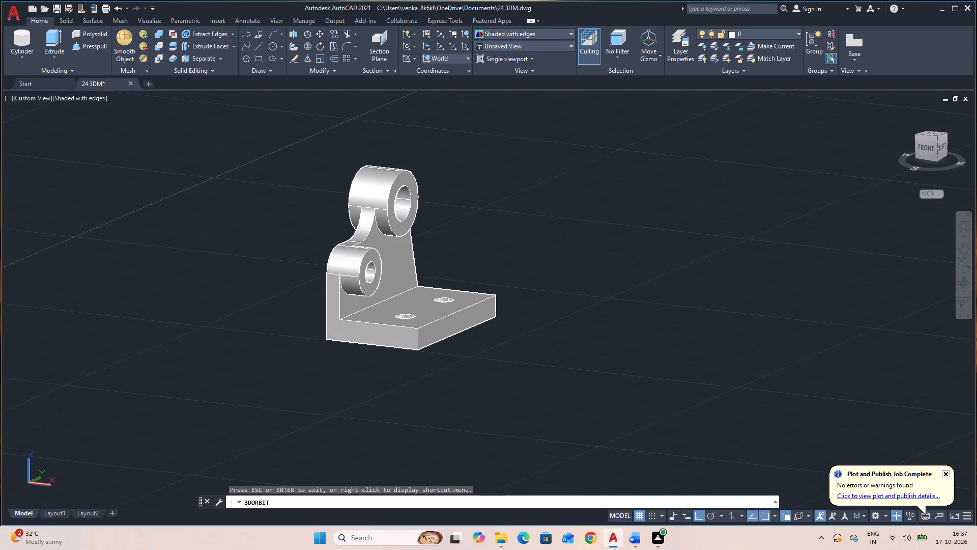
pyautogui.write('L')
pyautogui.press('space')
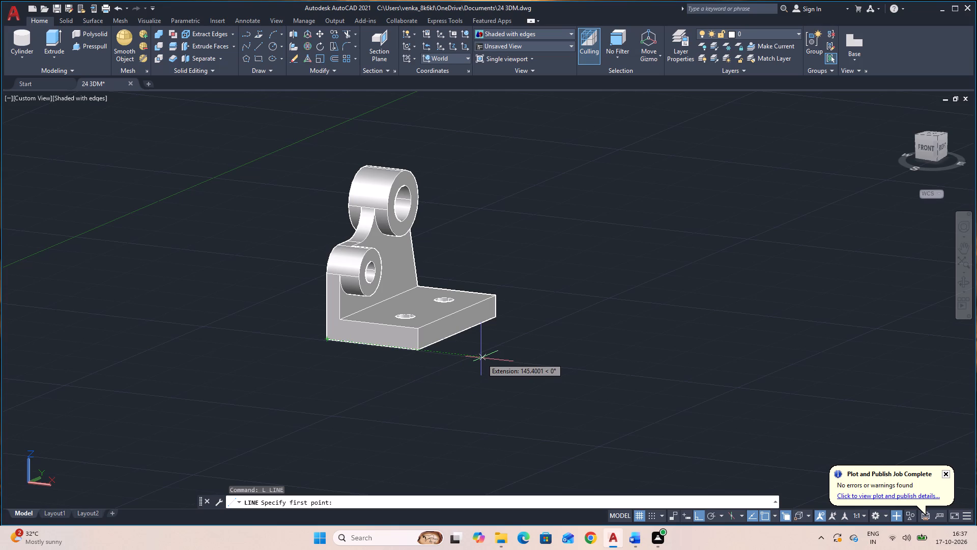
pyautogui.click(323, 339)
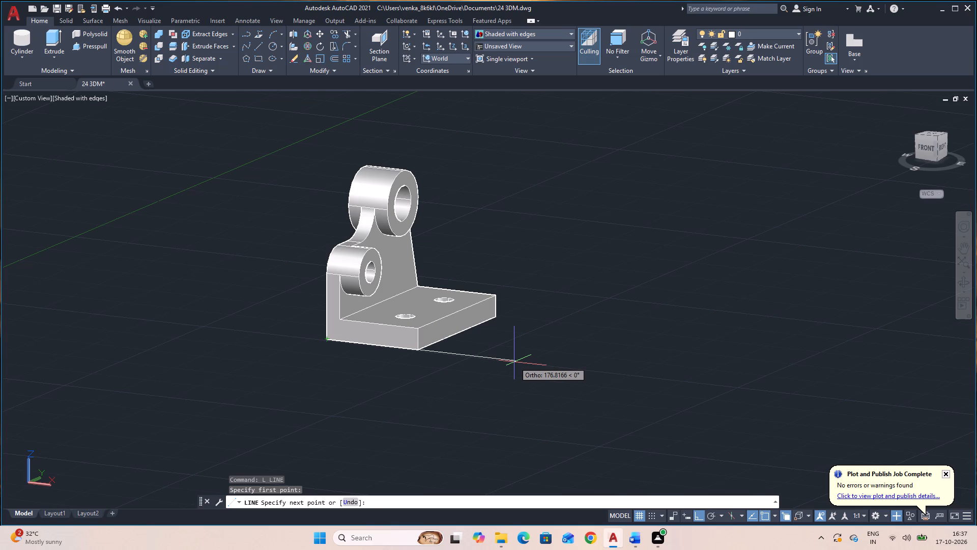
pyautogui.write('18')
pyautogui.press('Return')
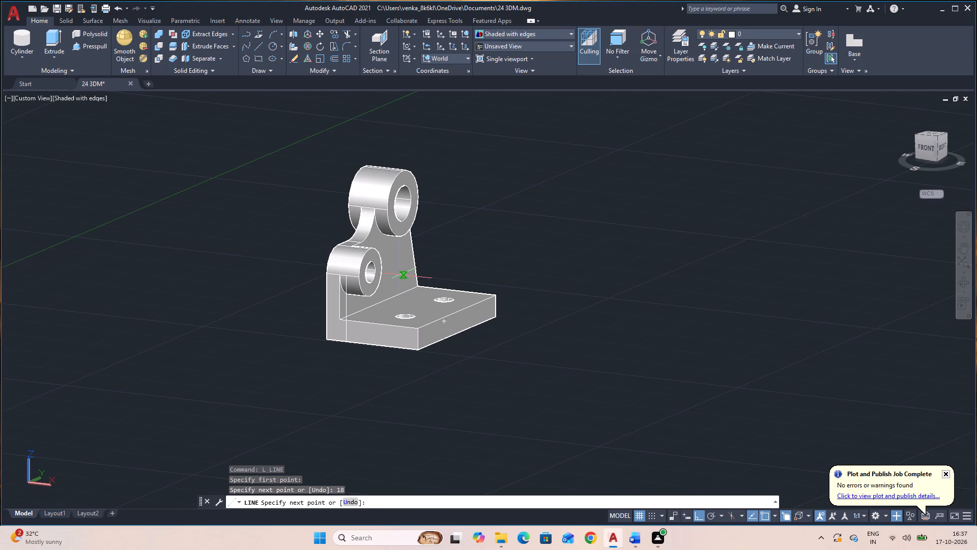
pyautogui.press('3')
pyautogui.press('Return')
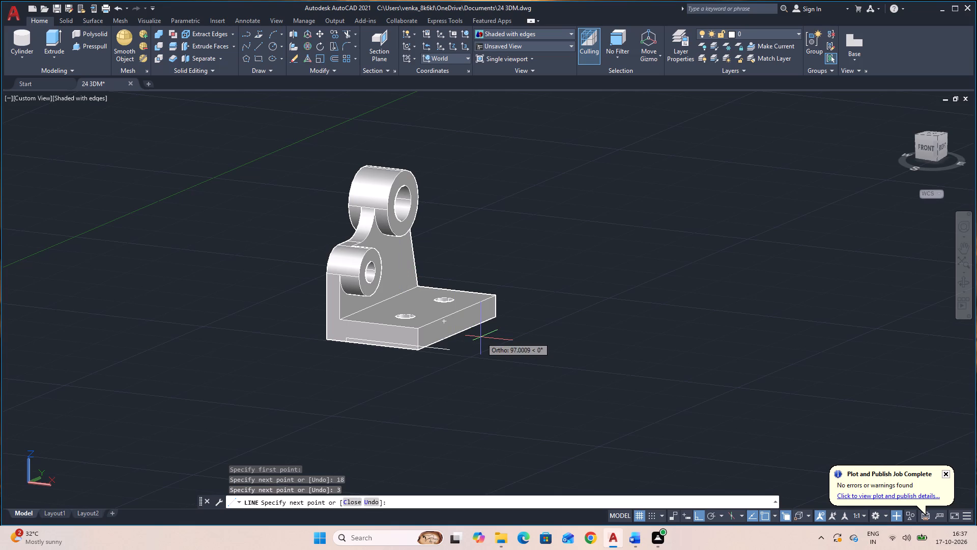
pyautogui.press('Escape')
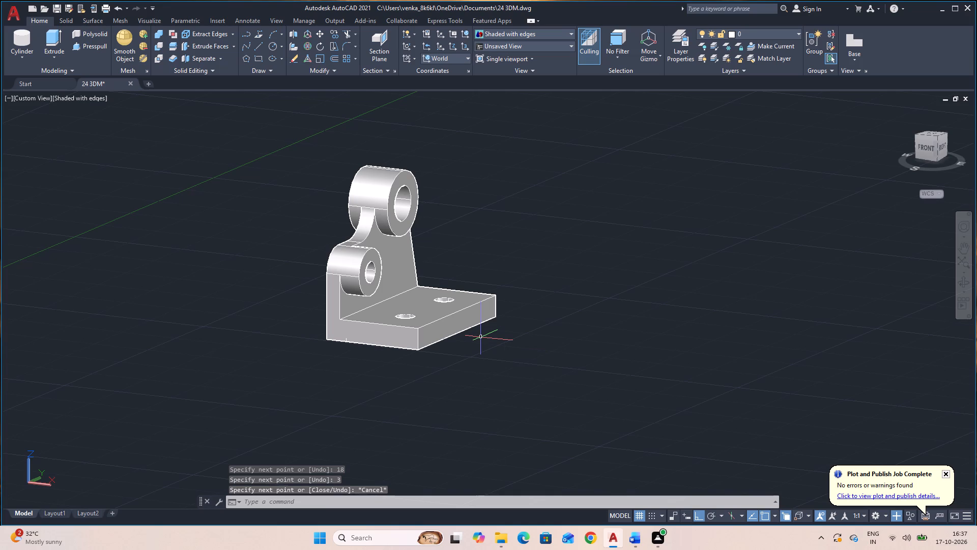
# Draw lines from the opposite bottom corner 18 inward, 3 upward, and across to the first line's upper end, outlining the recess.
pyautogui.press('l')
pyautogui.press('space')
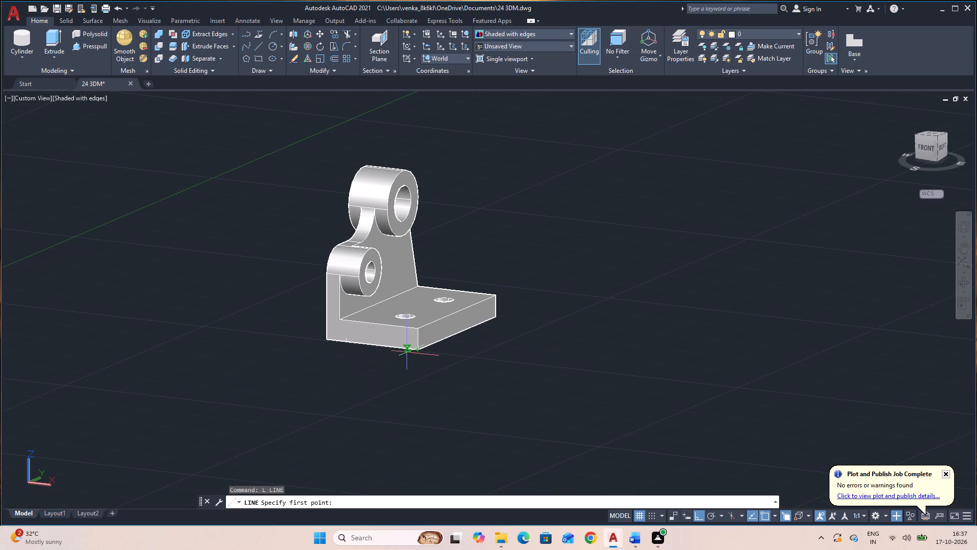
pyautogui.click(420, 350)
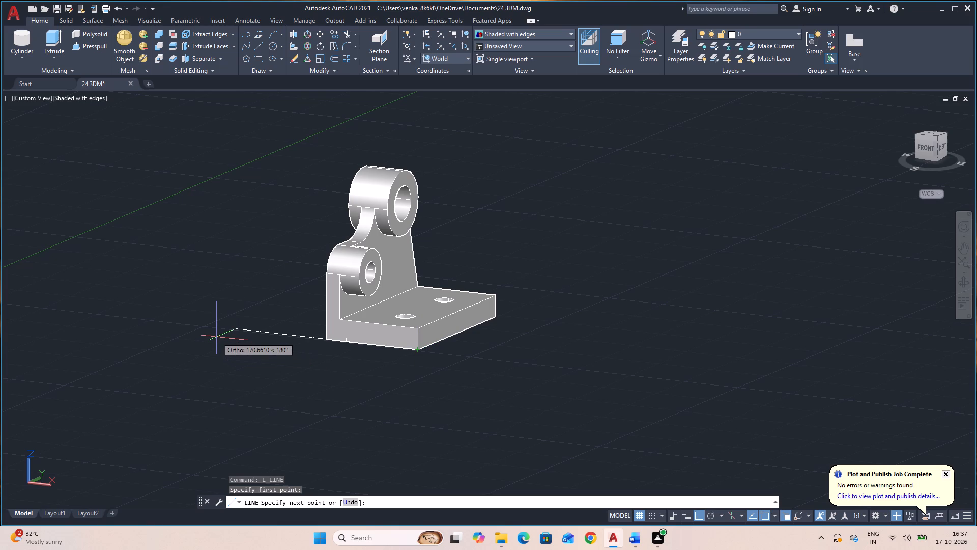
pyautogui.write('18')
pyautogui.press('Return')
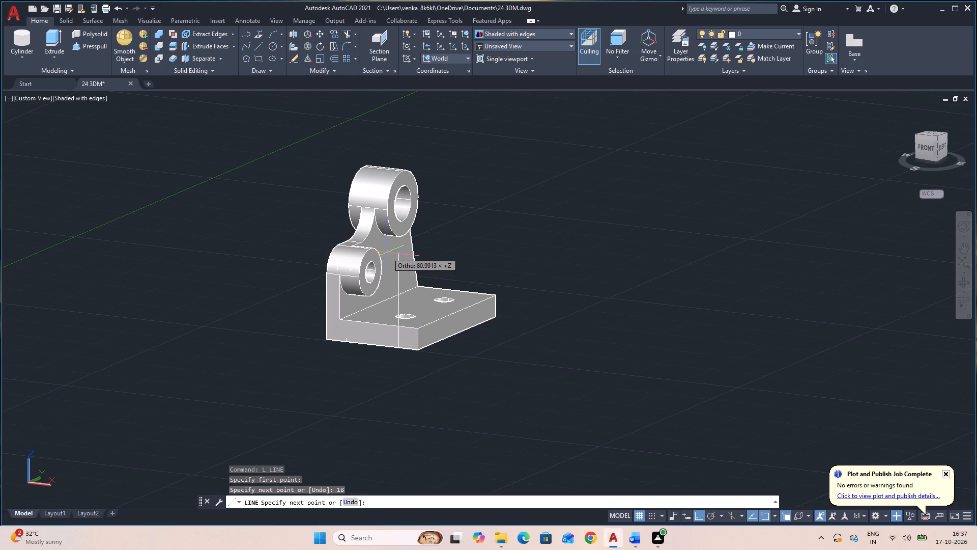
pyautogui.press('3')
pyautogui.press('Return')
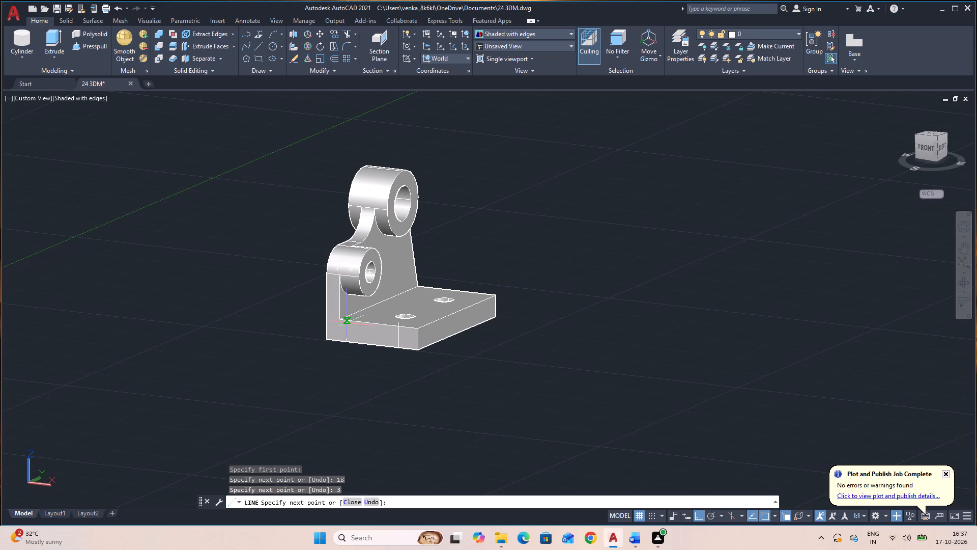
pyautogui.click(346, 339)
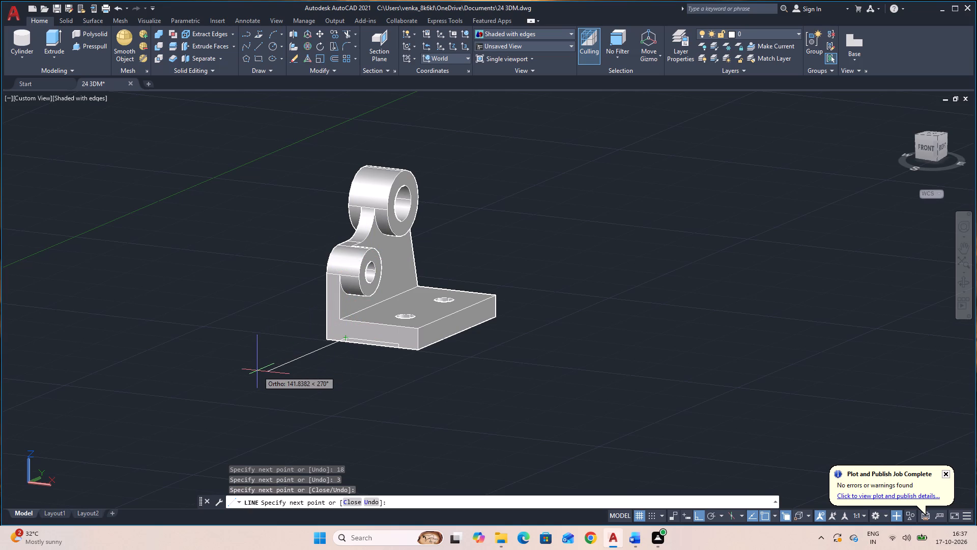
pyautogui.press('Escape')
# Presspull the outlined recess area through the length of the base to cut a shallow groove in its underside.
pyautogui.scroll(2, 308, 383)
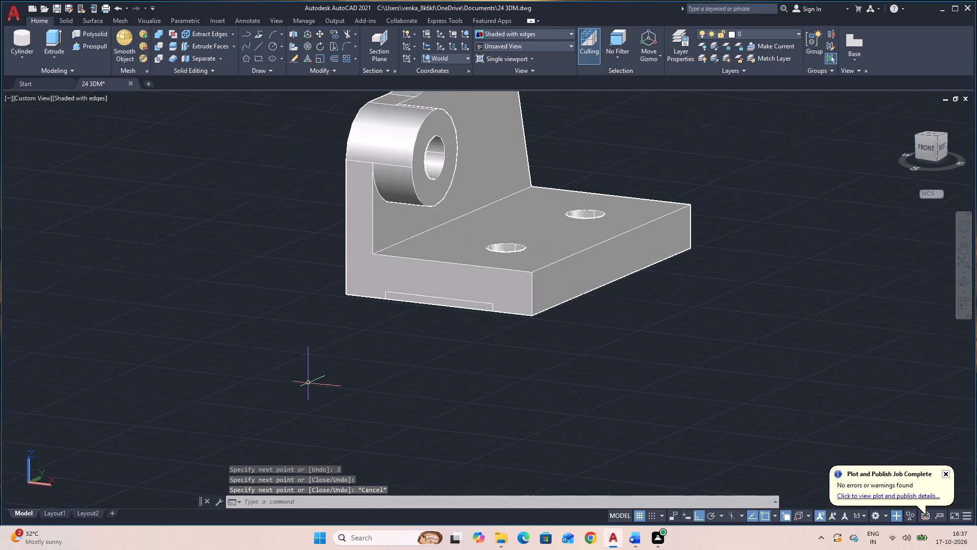
pyautogui.click(86, 44)
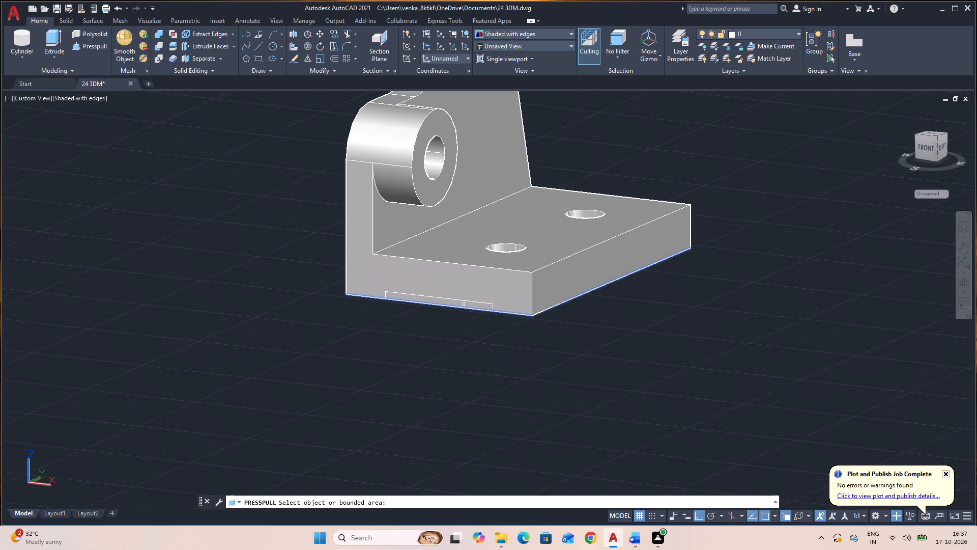
pyautogui.scroll(2, 464, 304)
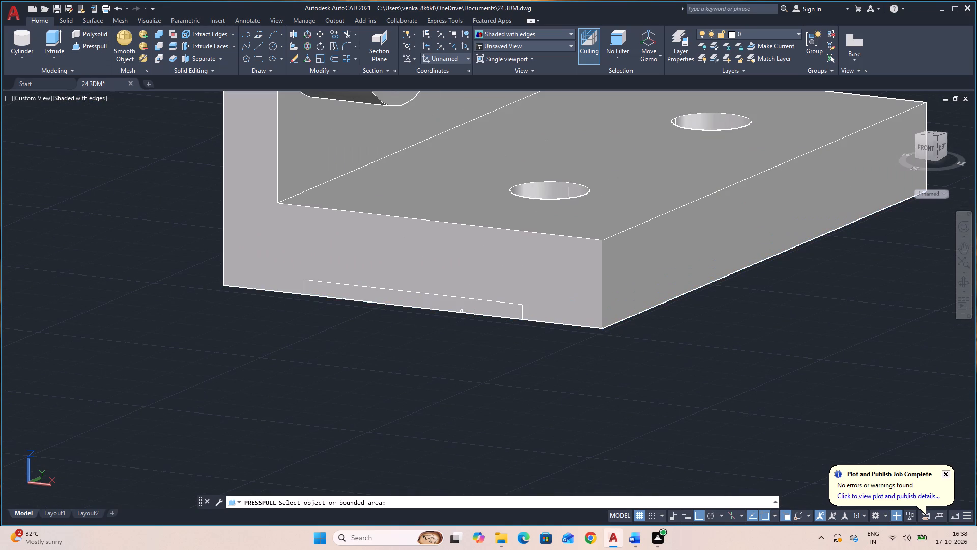
pyautogui.click(462, 308)
pyautogui.scroll(-3, 514, 283)
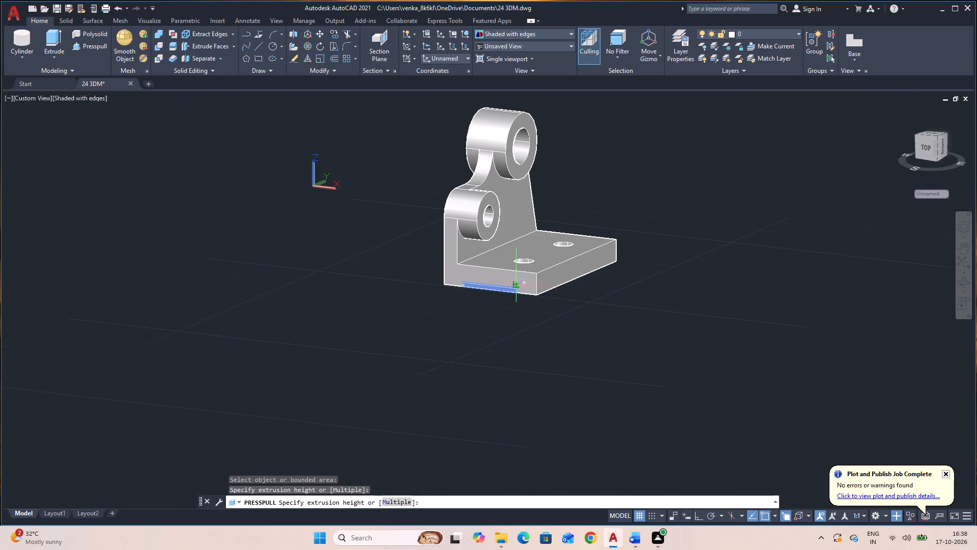
pyautogui.click(713, 215)
pyautogui.press('Escape')
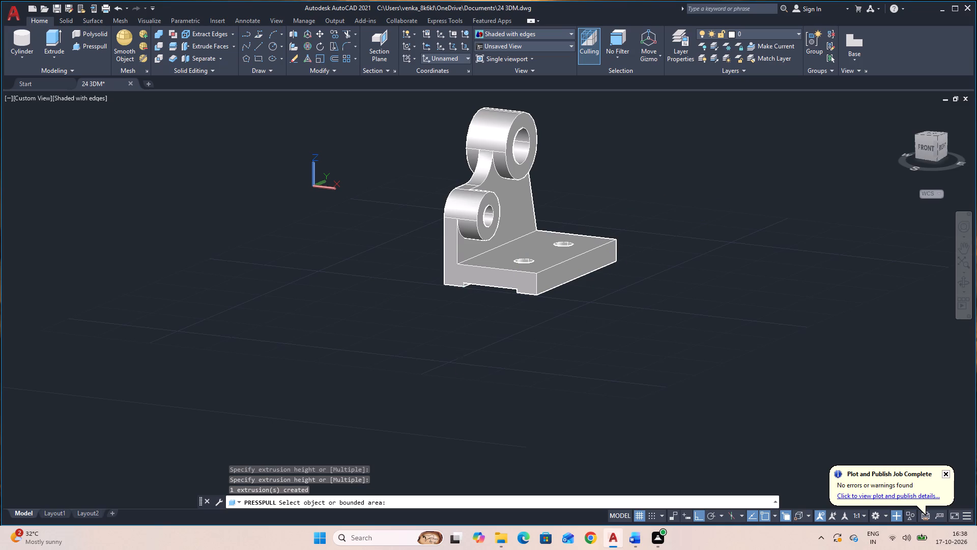
pyautogui.press('Escape')
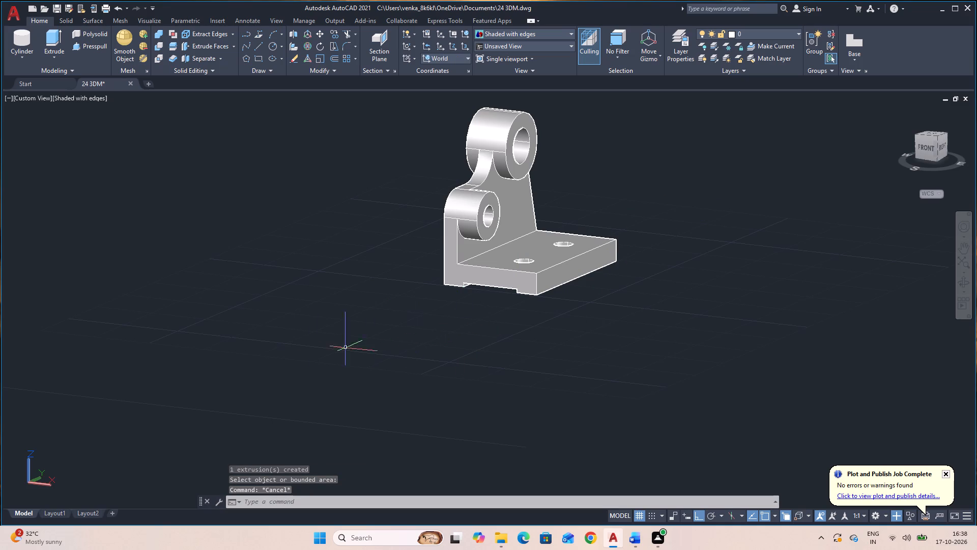
# Create a base view of the bracket's L-shaped end on Layout1 at 1:2, with projected side, isometric and top views.
pyautogui.click(54, 513)
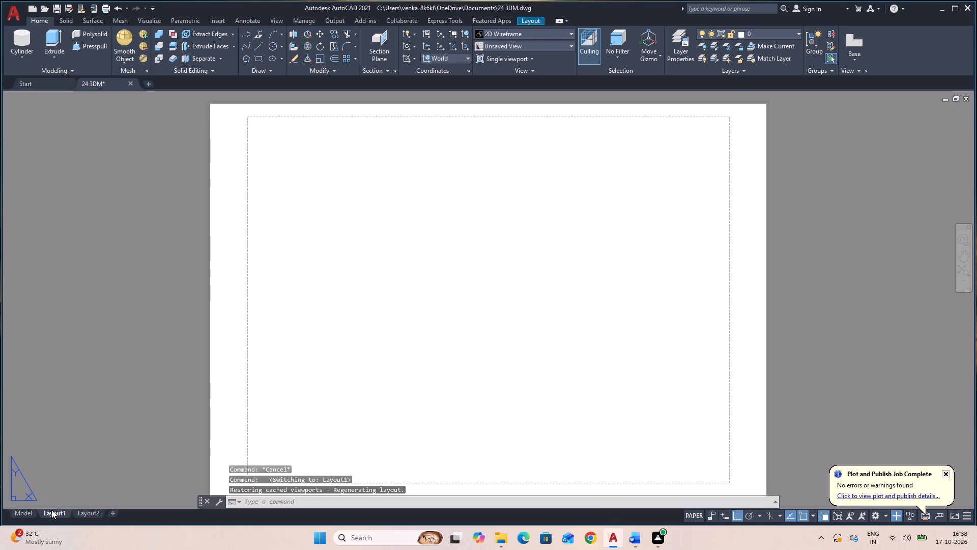
pyautogui.click(30, 513)
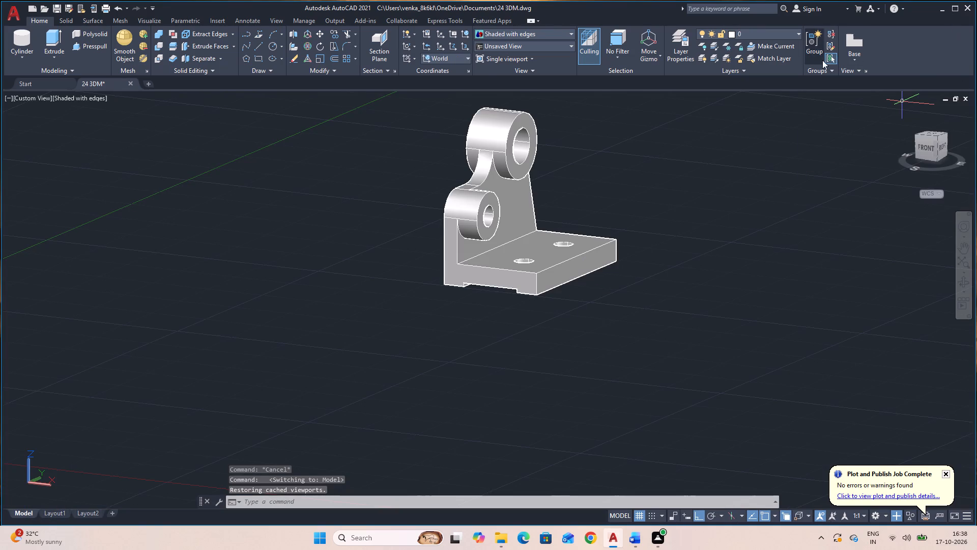
pyautogui.click(851, 54)
pyautogui.click(875, 74)
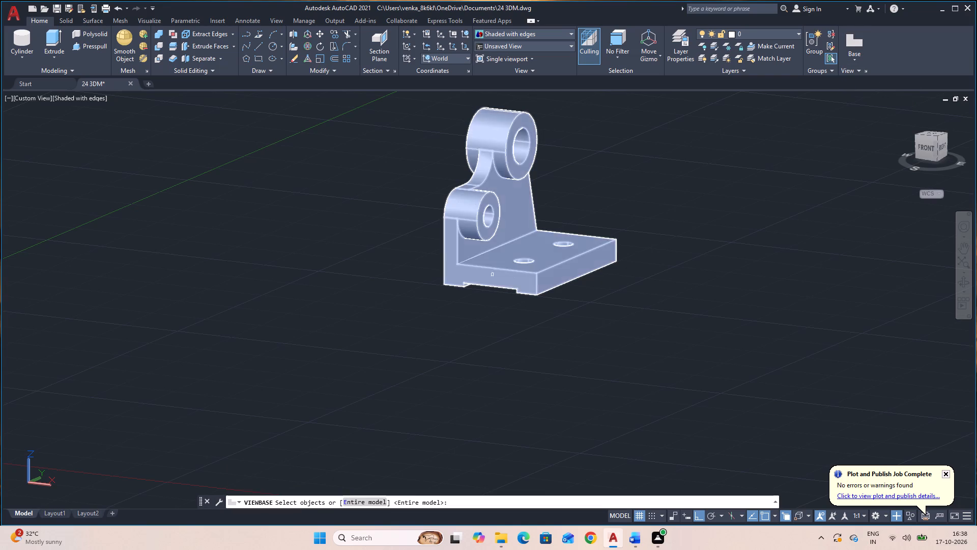
pyautogui.click(493, 254)
pyautogui.press('Return')
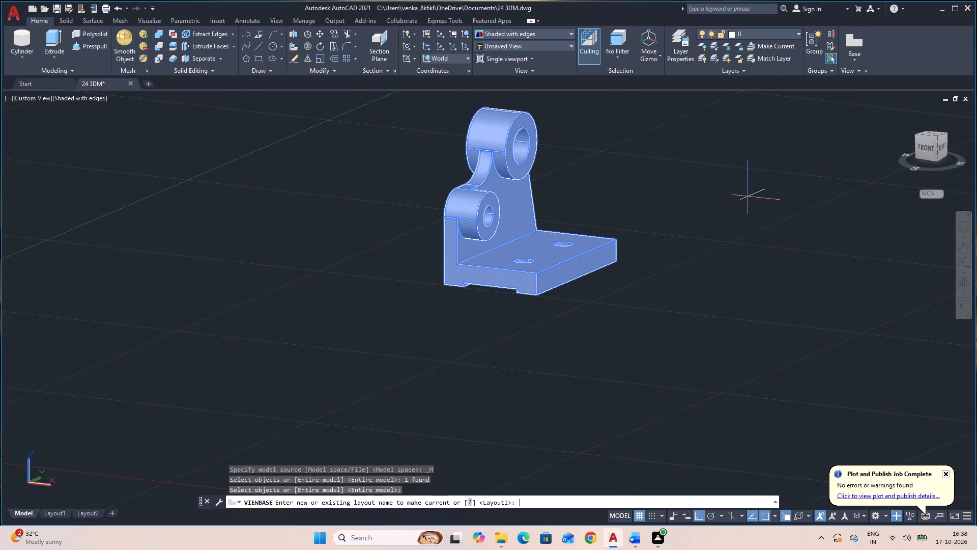
pyautogui.press('Return')
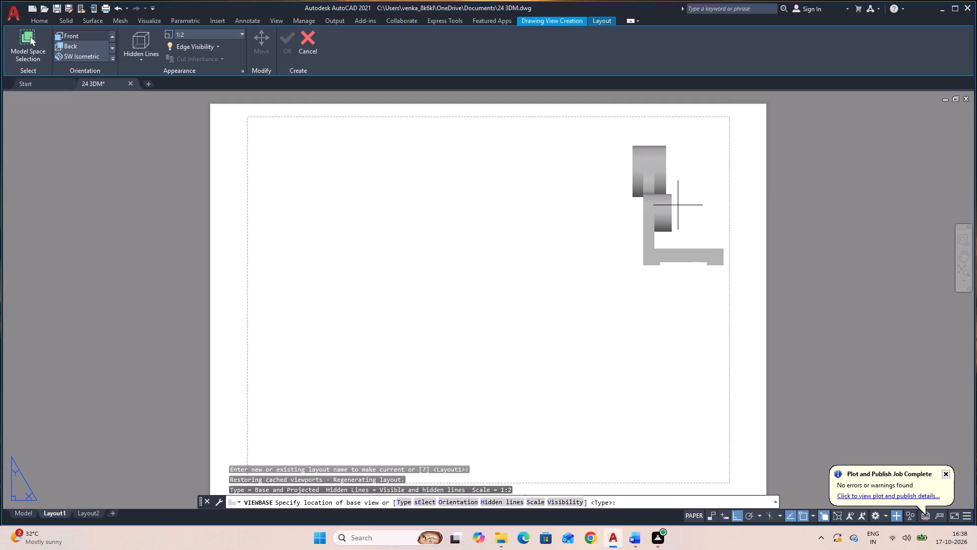
pyautogui.click(662, 202)
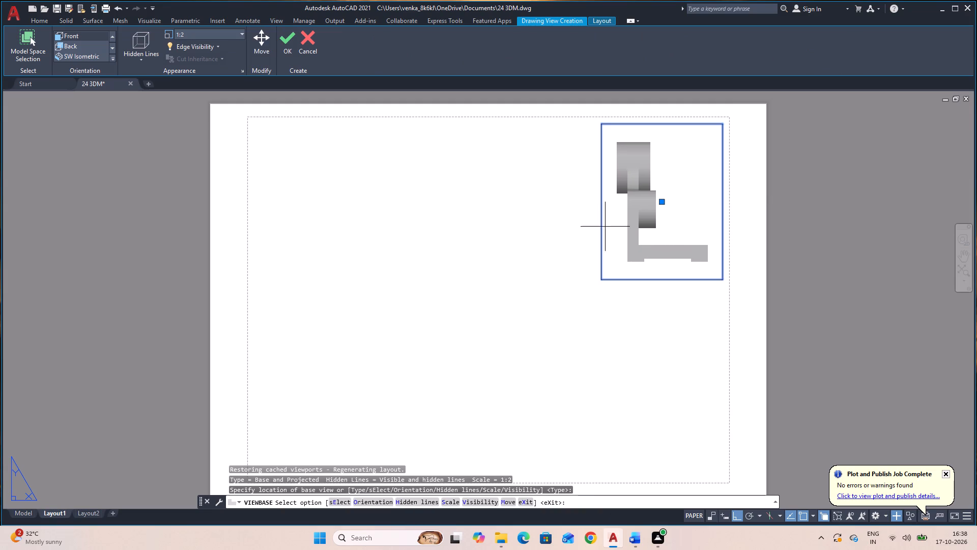
pyautogui.press('space')
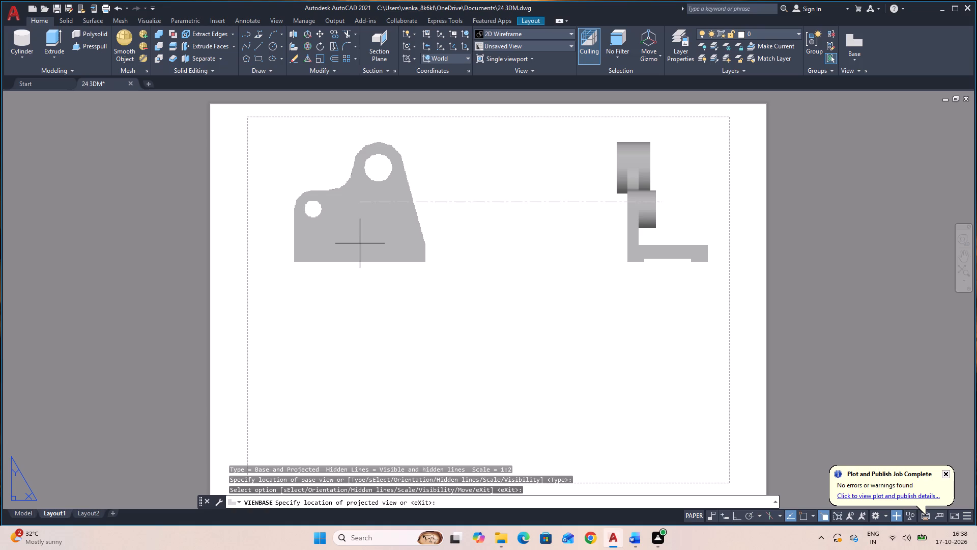
pyautogui.click(358, 240)
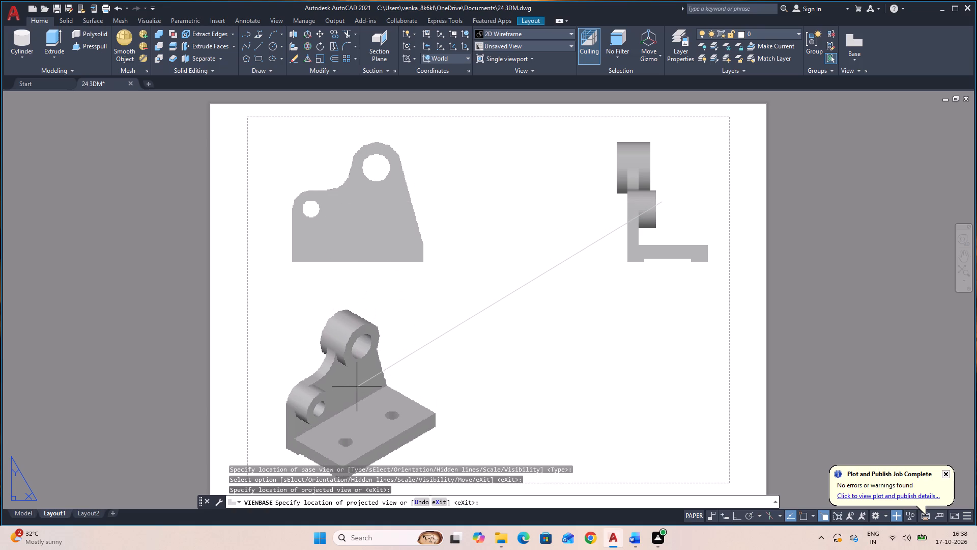
pyautogui.click(355, 390)
pyautogui.click(650, 389)
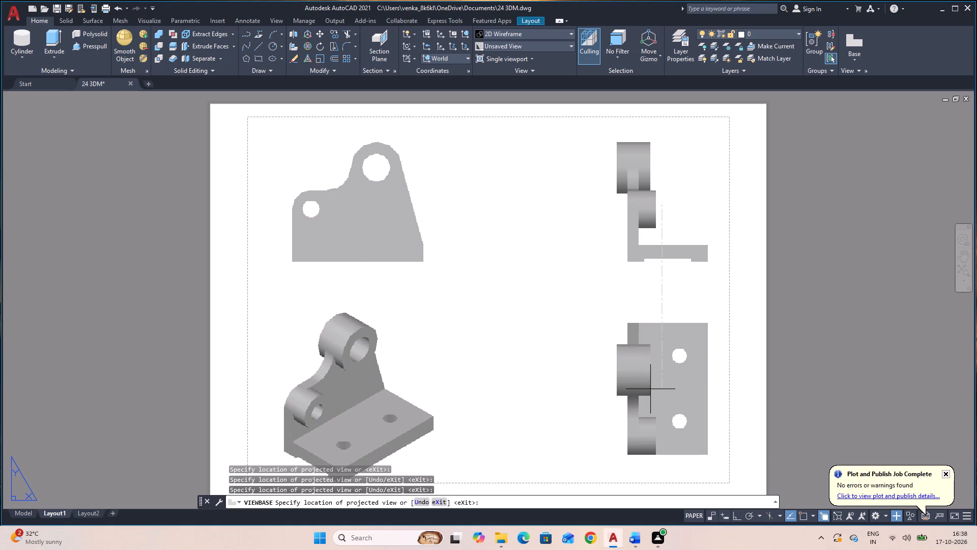
pyautogui.press('Return')
# Change the isometric drawing view's display style to shaded with visible lines.
pyautogui.press('\\')
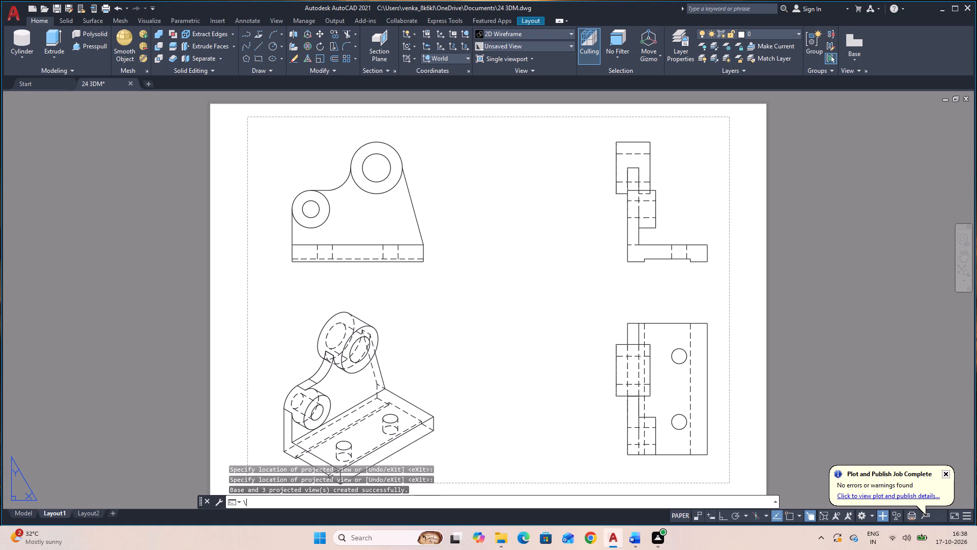
pyautogui.doubleClick(354, 391)
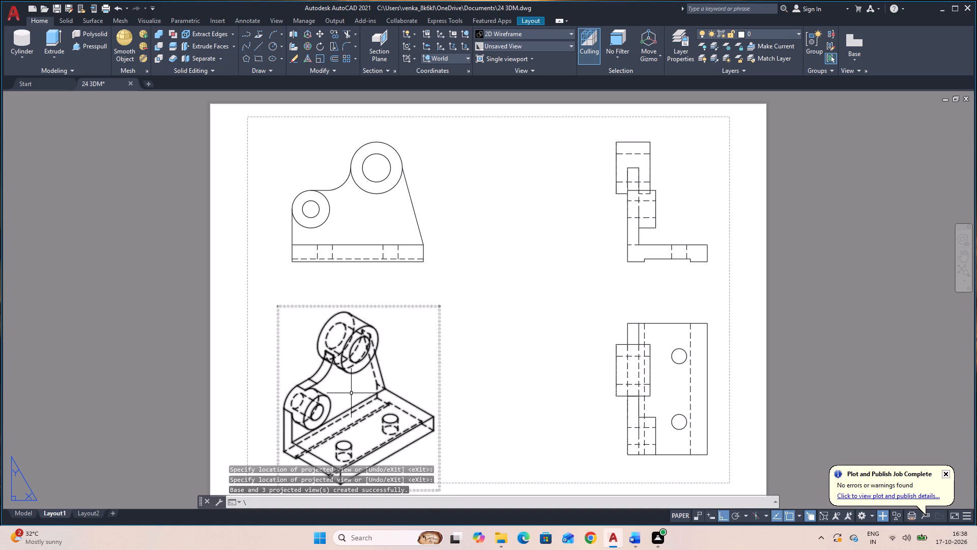
pyautogui.tripleClick(356, 407)
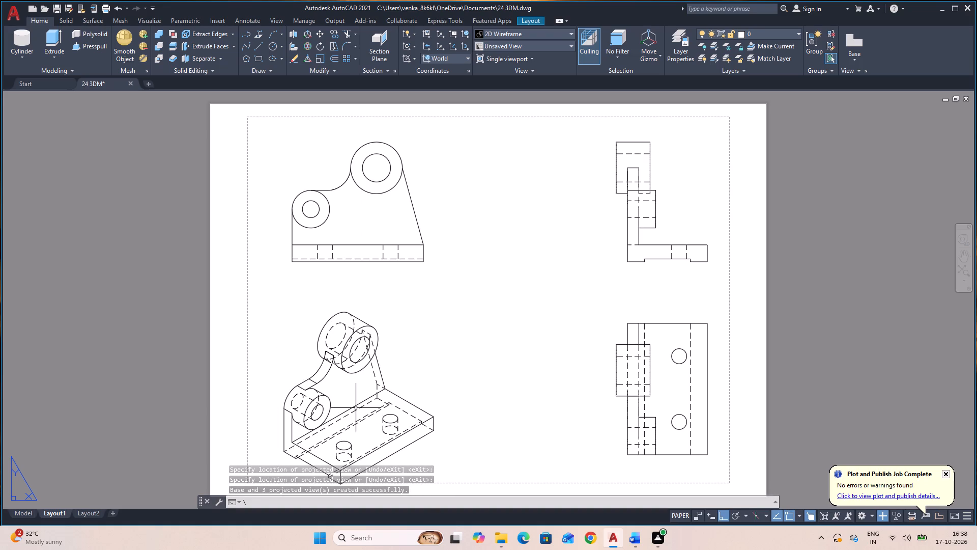
pyautogui.doubleClick(350, 398)
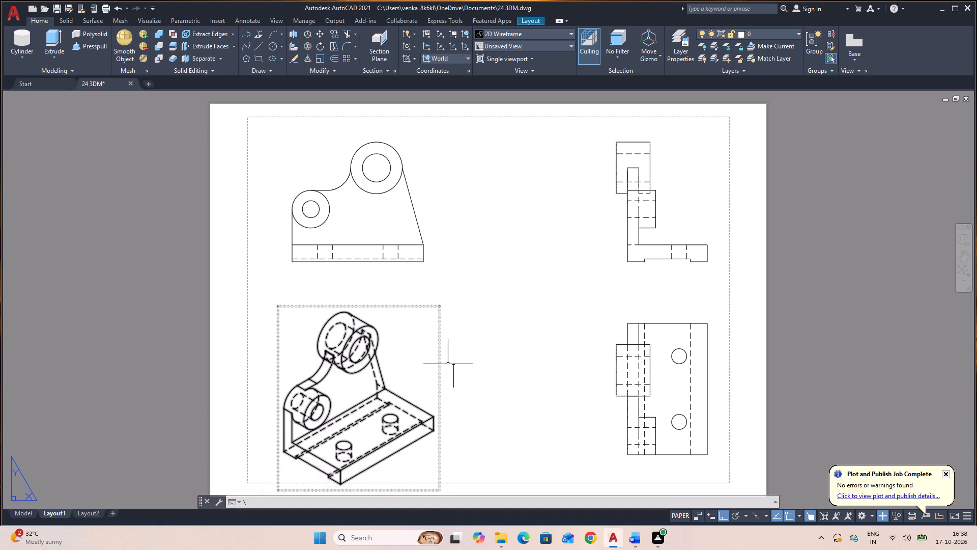
pyautogui.press('Escape')
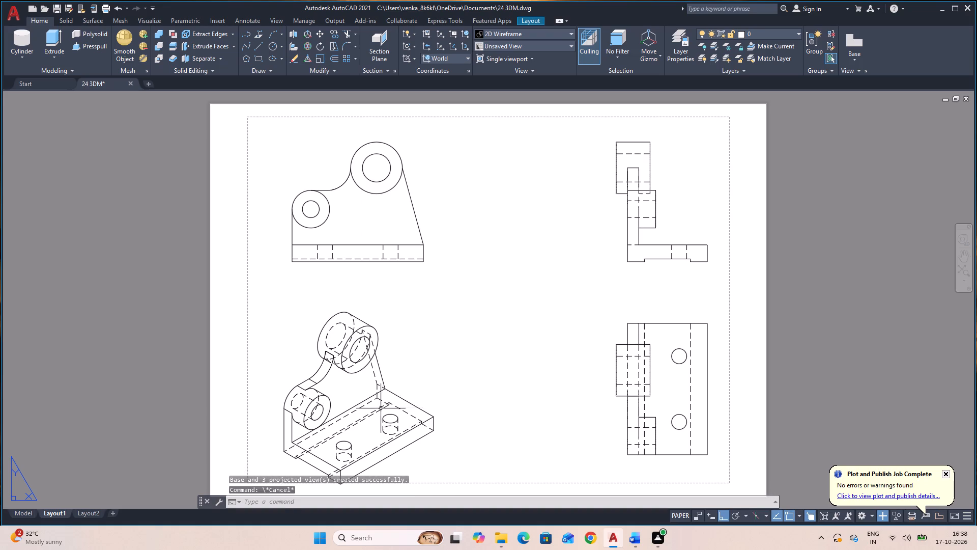
pyautogui.doubleClick(354, 409)
pyautogui.press('Escape')
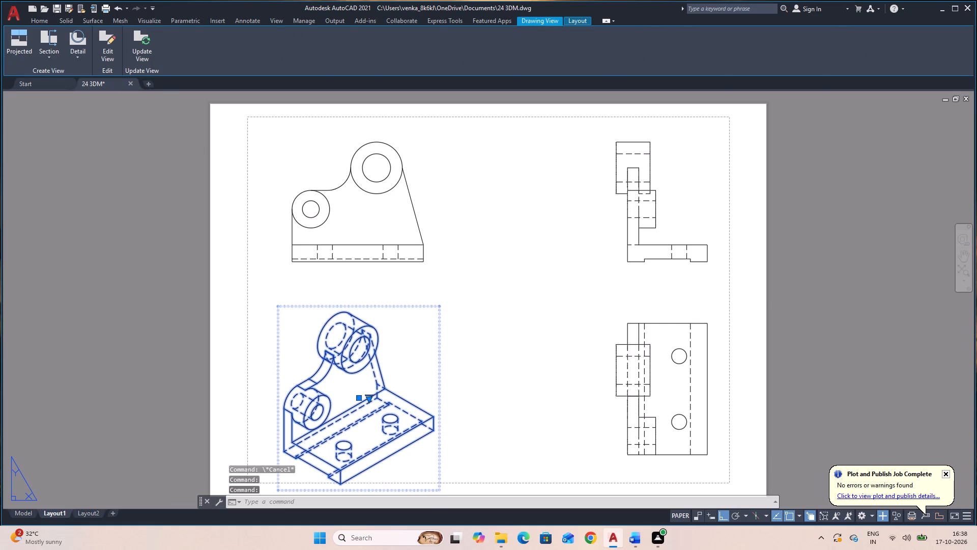
pyautogui.tripleClick(358, 407)
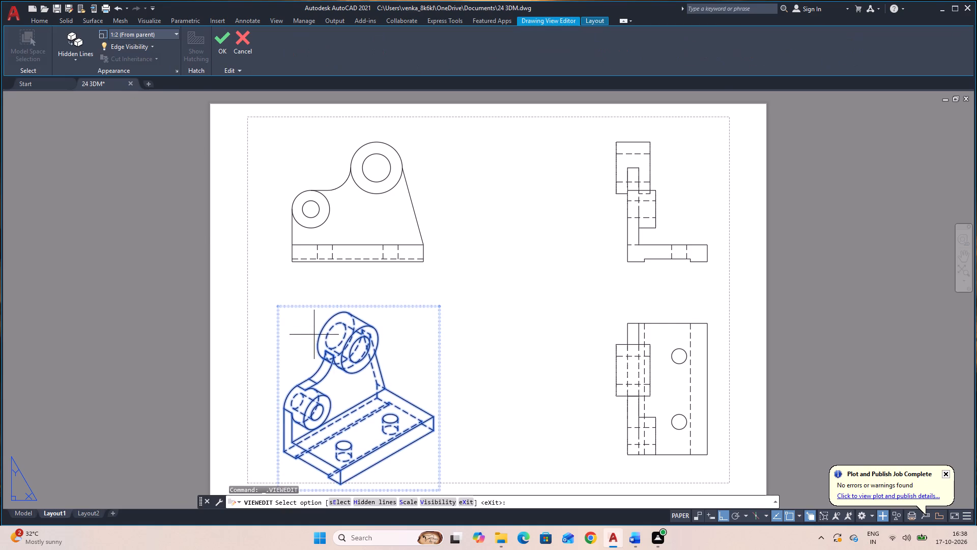
pyautogui.click(87, 54)
pyautogui.click(105, 128)
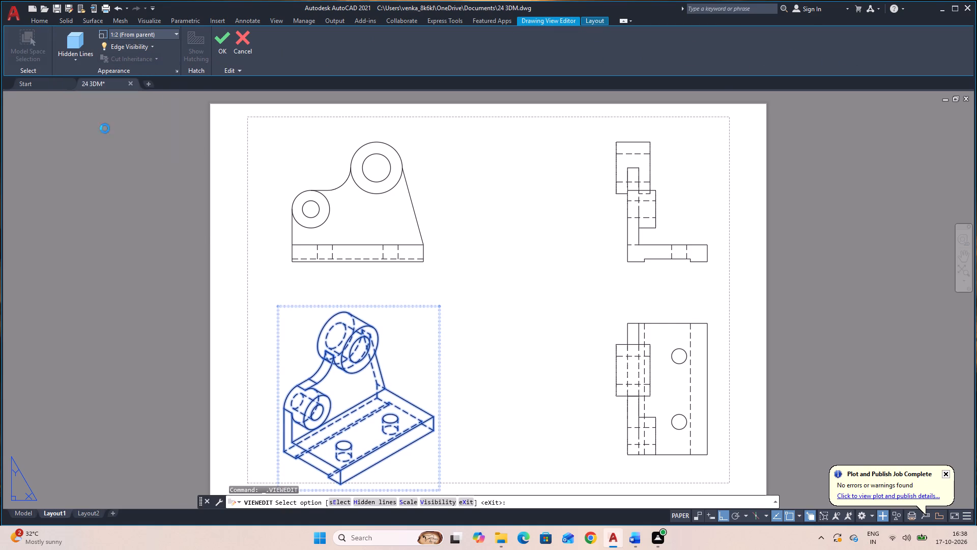
pyautogui.press('Escape')
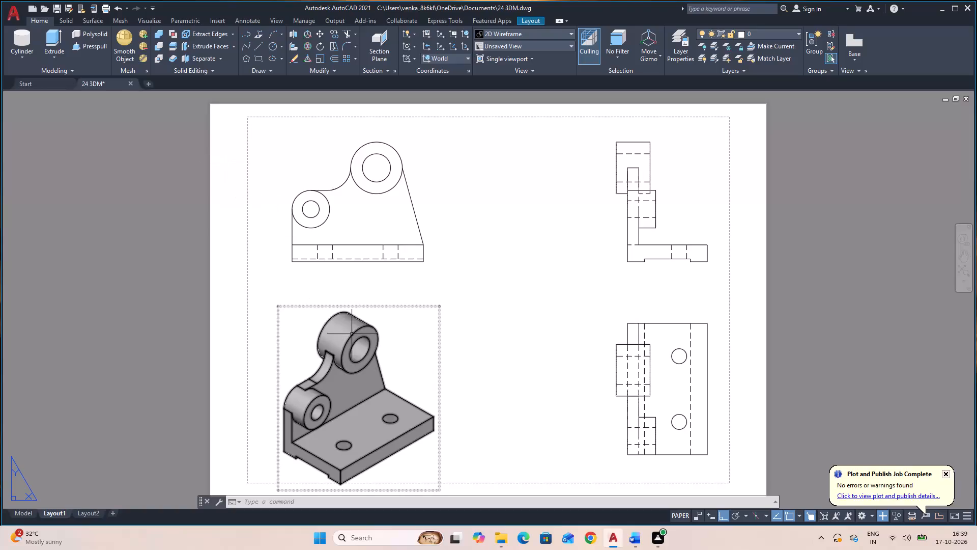
# Move the shaded isometric view straight up about 8.5 units so it sits inside the printable margin.
pyautogui.click(349, 396)
pyautogui.click(359, 401)
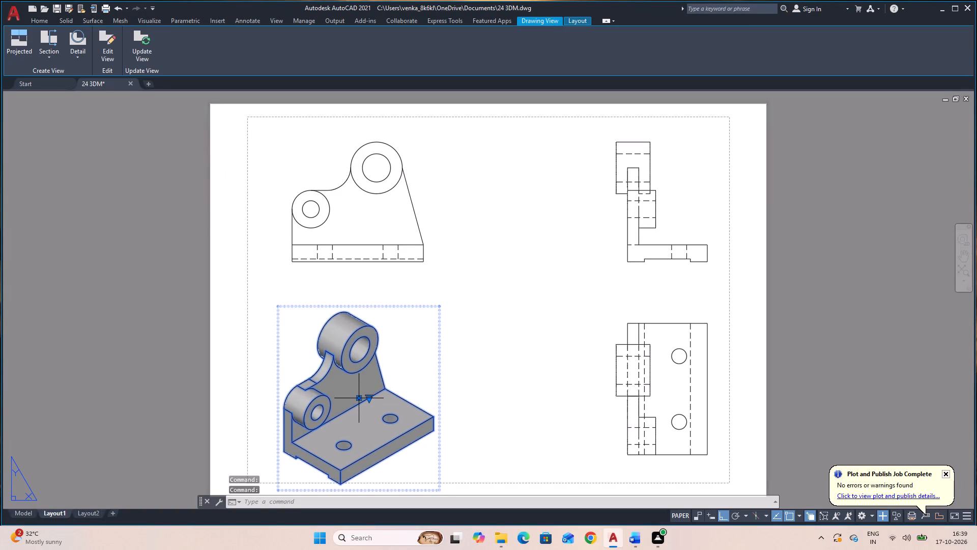
pyautogui.click(360, 397)
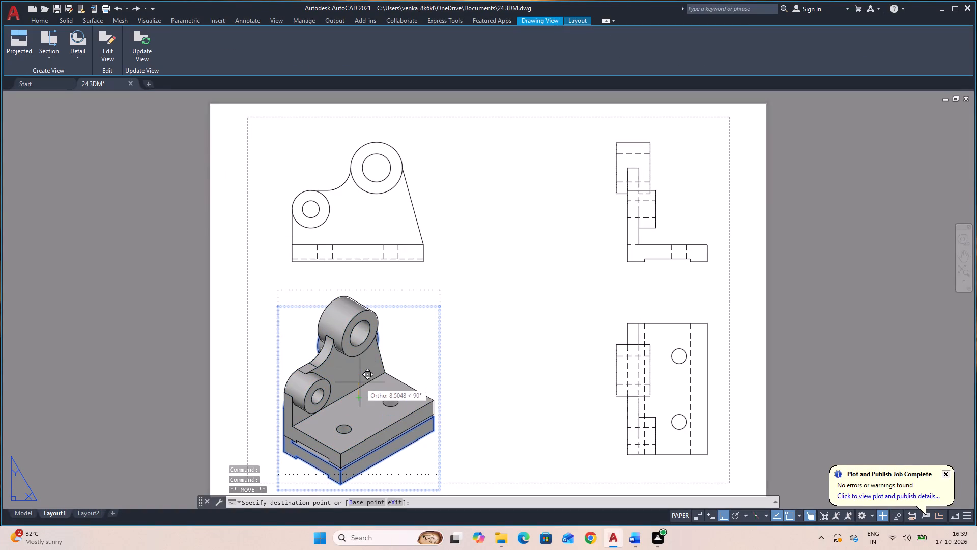
pyautogui.click(360, 382)
pyautogui.press('Escape')
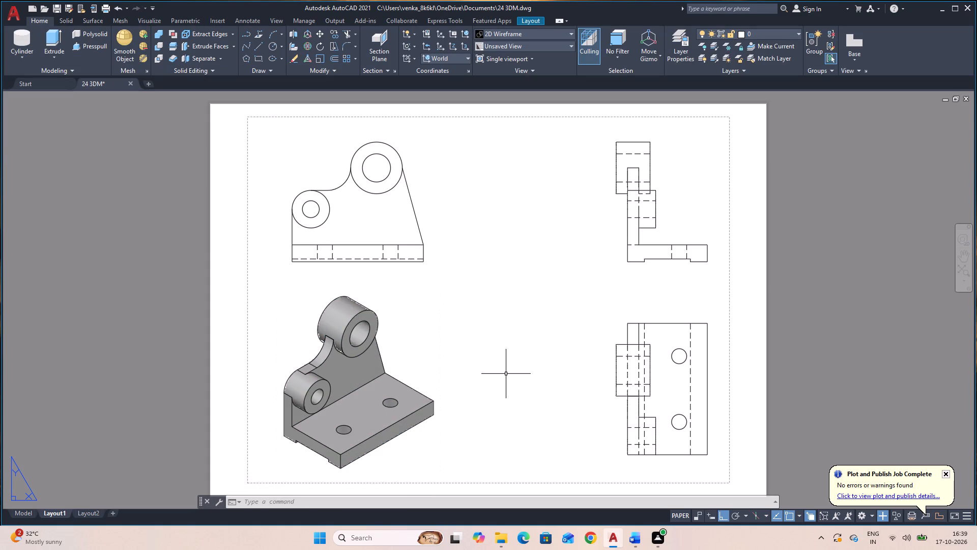
# Add an aligned dimension for the base's full length below the side view showing the round bosses.
pyautogui.write('DA')
pyautogui.press('l')
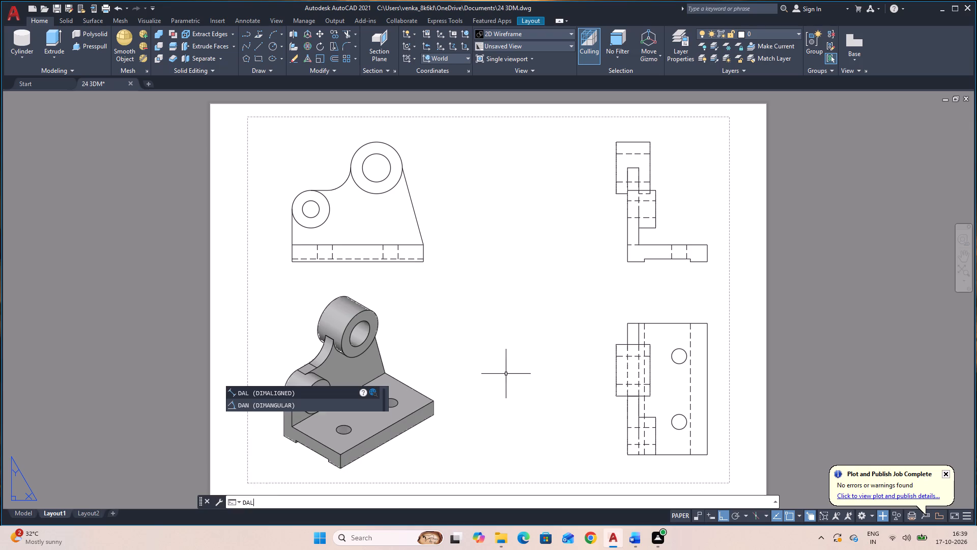
pyautogui.press('space')
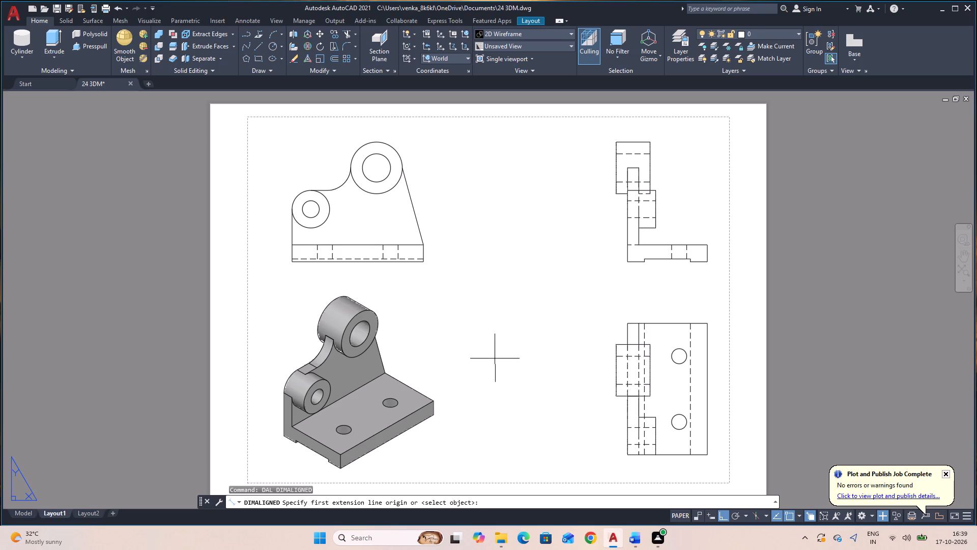
pyautogui.click(292, 259)
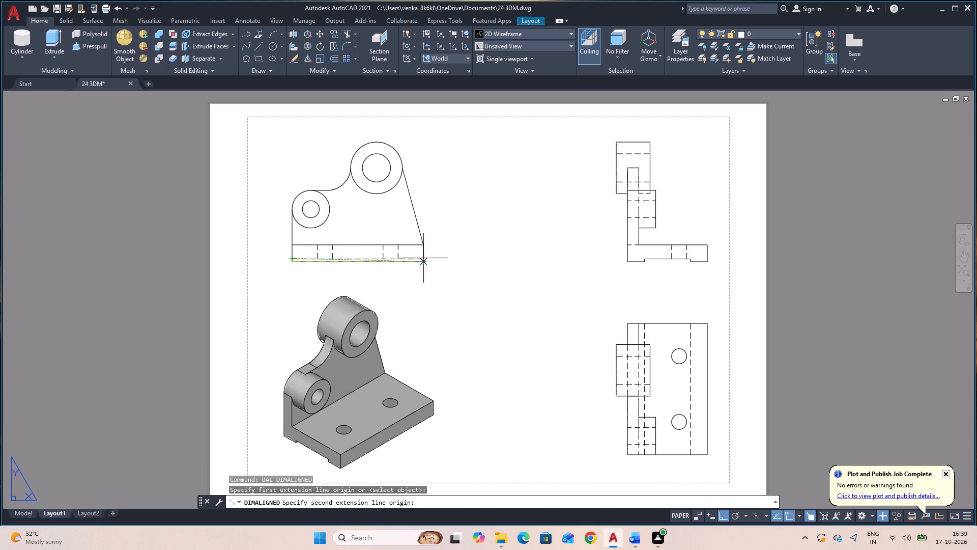
pyautogui.scroll(3, 420, 260)
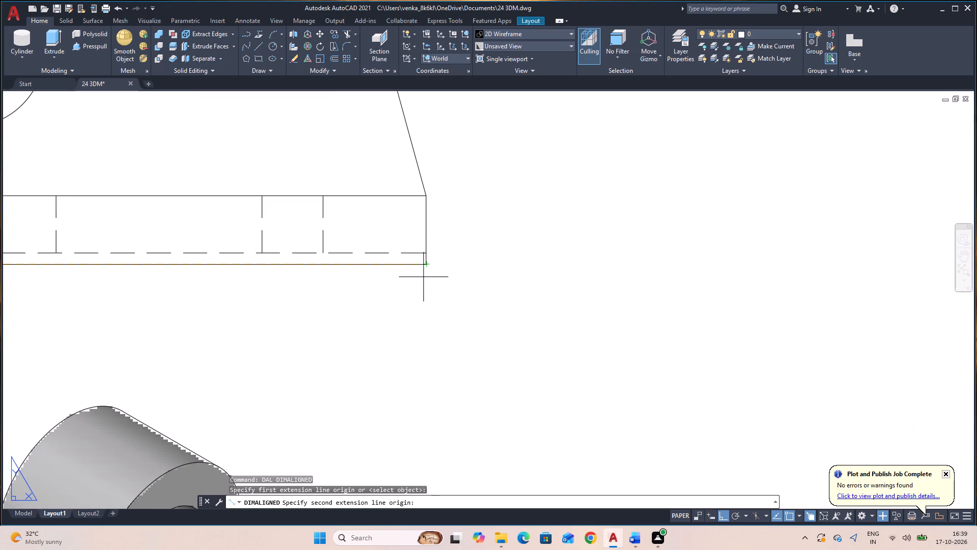
pyautogui.click(425, 266)
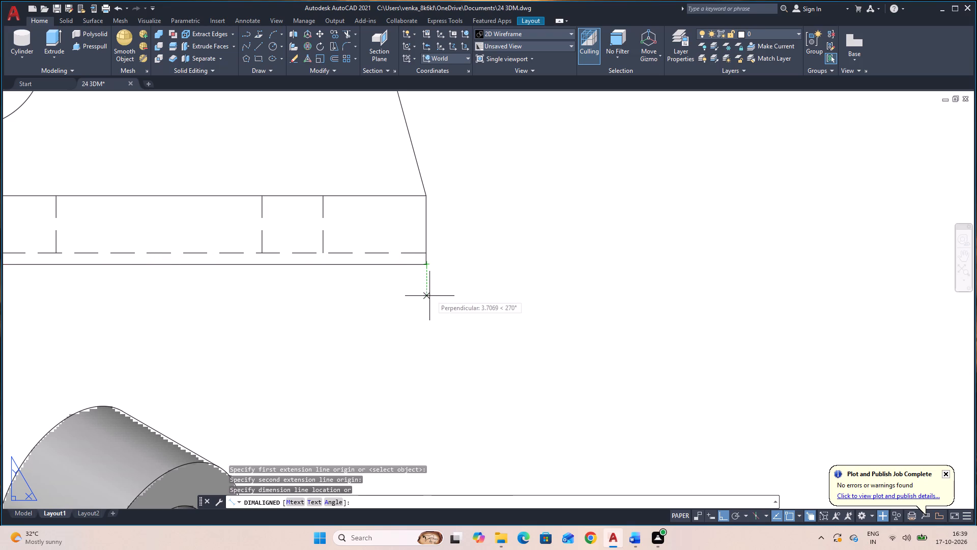
pyautogui.click(421, 310)
pyautogui.scroll(-3, 421, 310)
pyautogui.moveTo(441, 339); pyautogui.dragTo(432, 304, button='middle')
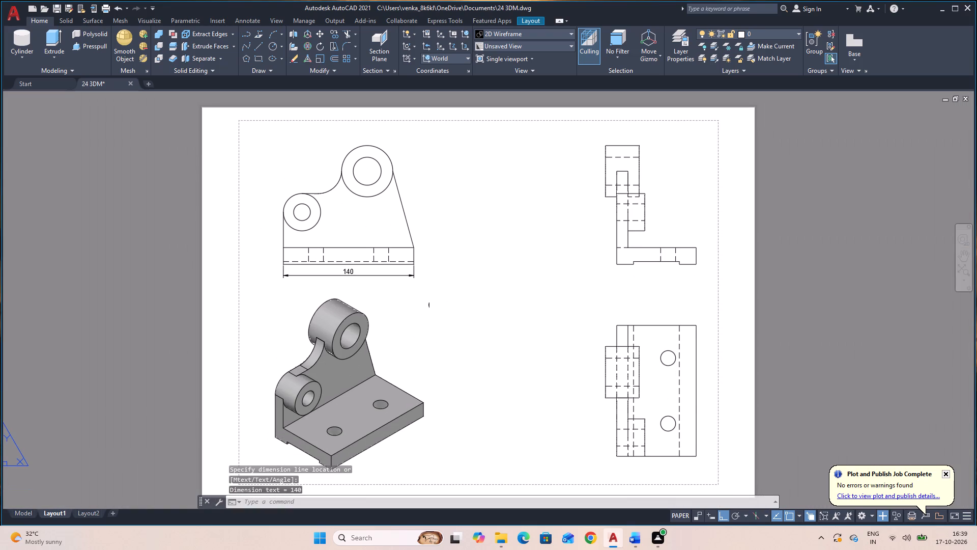
pyautogui.moveTo(432, 304); pyautogui.dragTo(432, 299, button='middle')
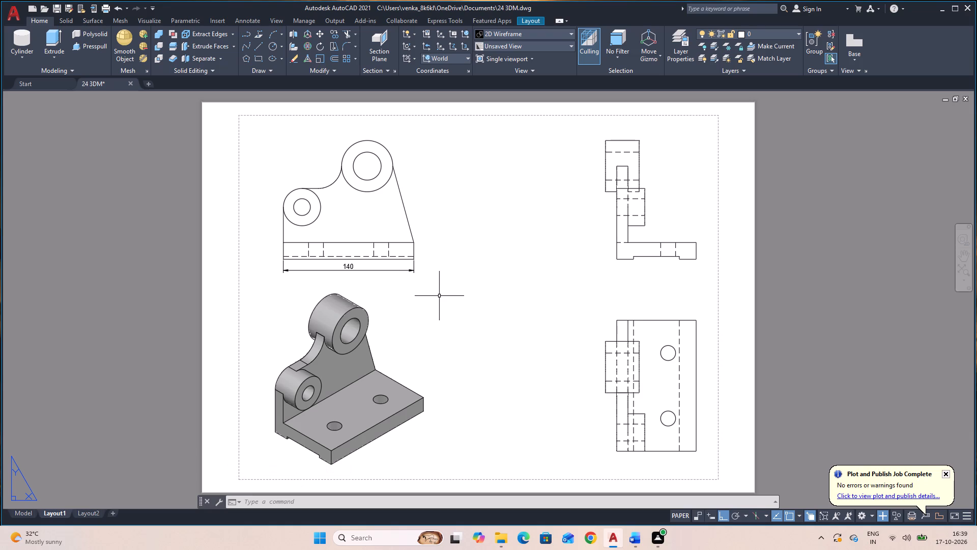
# Add an aligned dimension for the base's overall width below the L-shaped end view.
pyautogui.press('space')
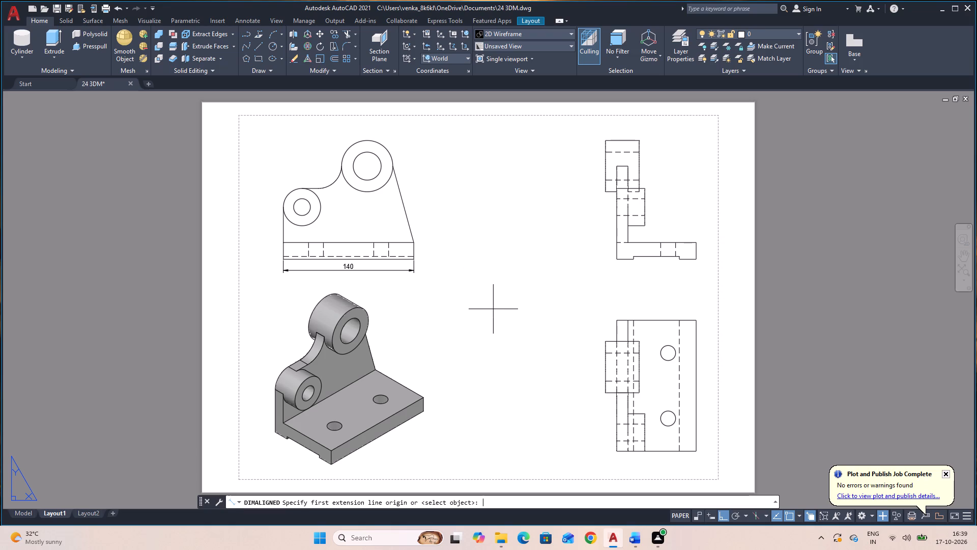
pyautogui.click(614, 258)
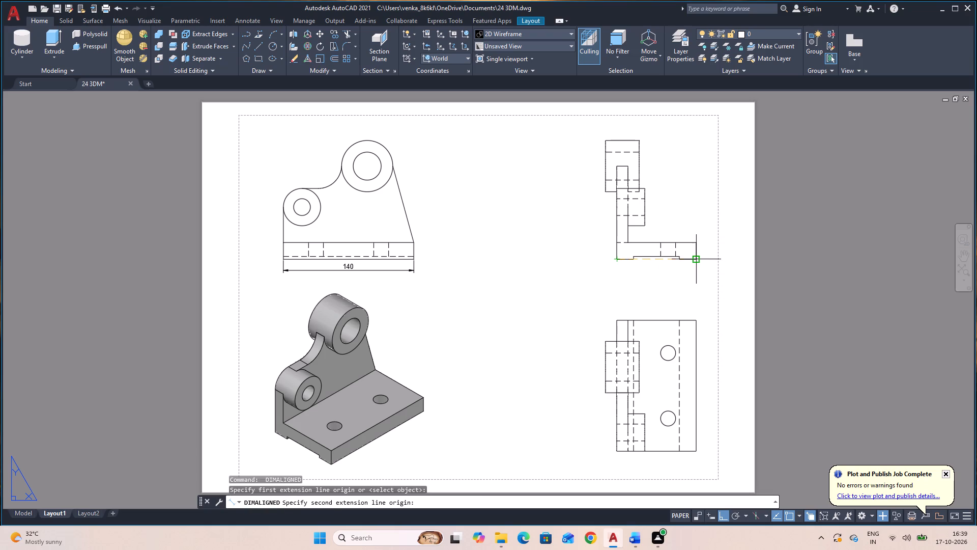
pyautogui.click(694, 258)
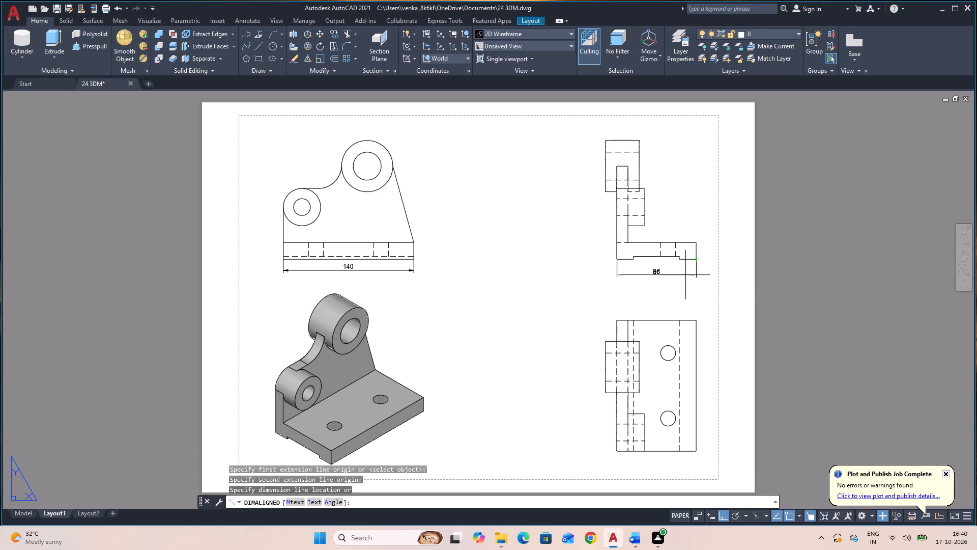
pyautogui.click(682, 287)
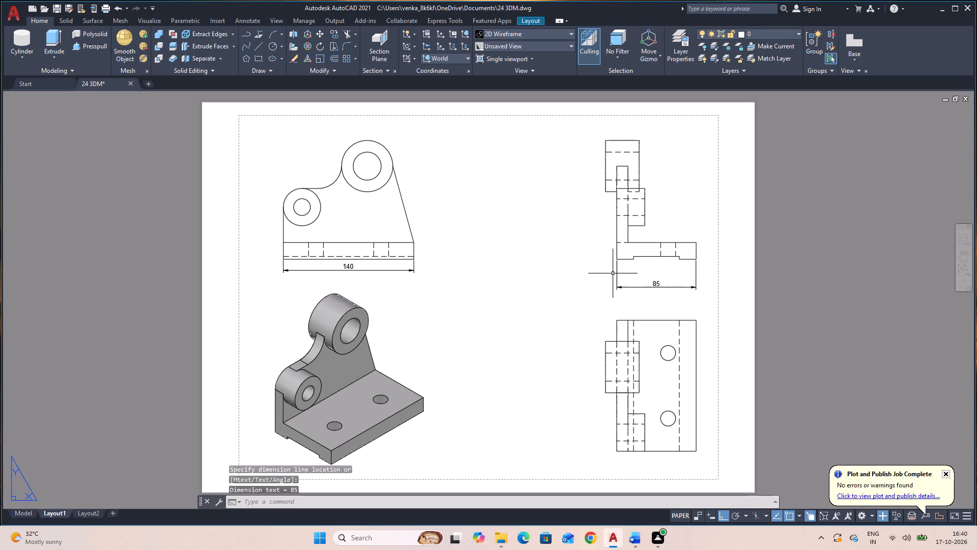
# Dimension the width of the base foot under the upright plate in the L-shaped view, between the base edge and the overall width dimension.
pyautogui.press('space')
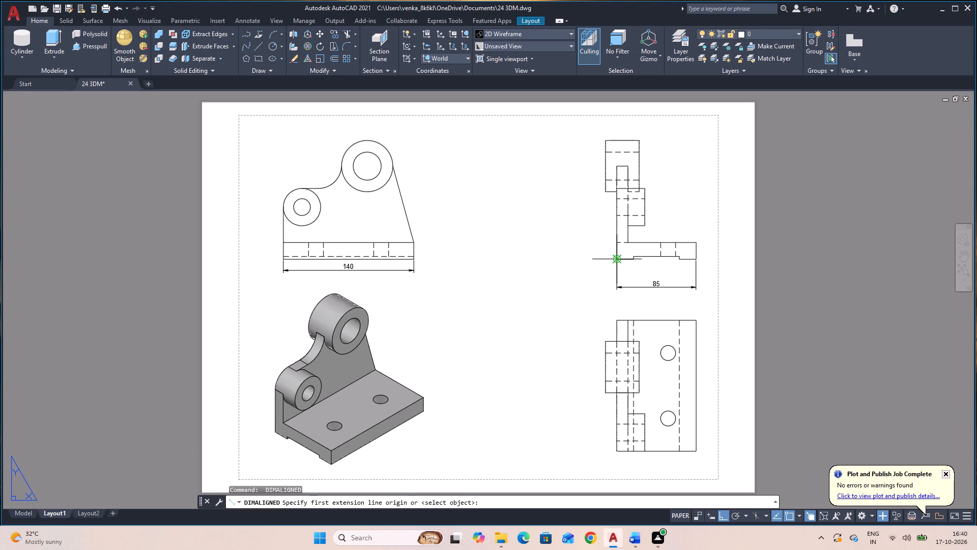
pyautogui.click(619, 258)
pyautogui.click(630, 259)
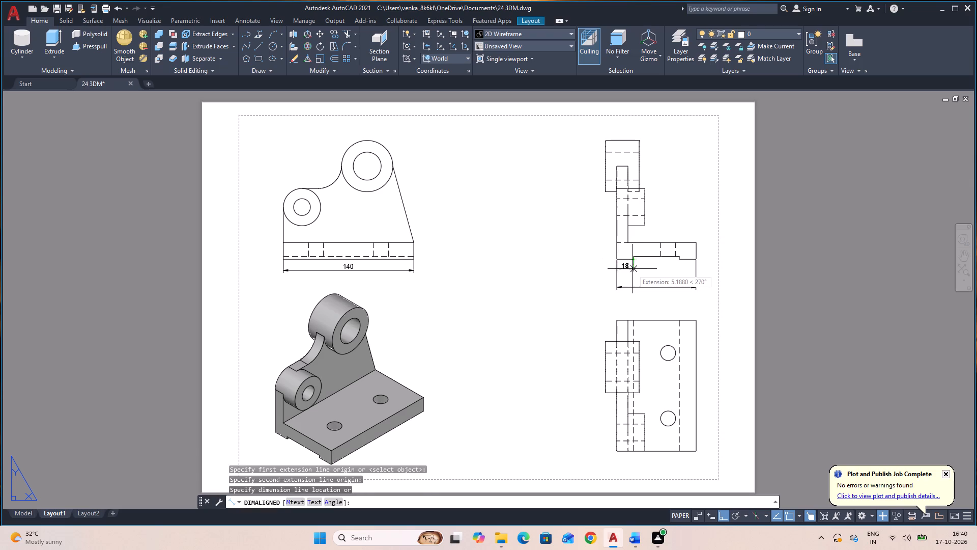
pyautogui.click(632, 269)
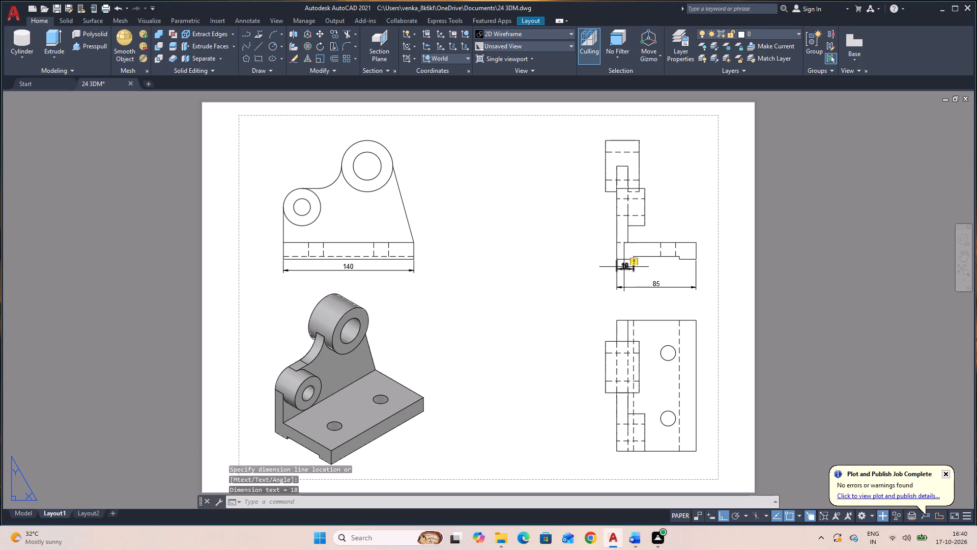
# Erase the dimension on the base foot under the upright plate in the L-shaped view.
pyautogui.click(627, 266)
pyautogui.press('Delete')
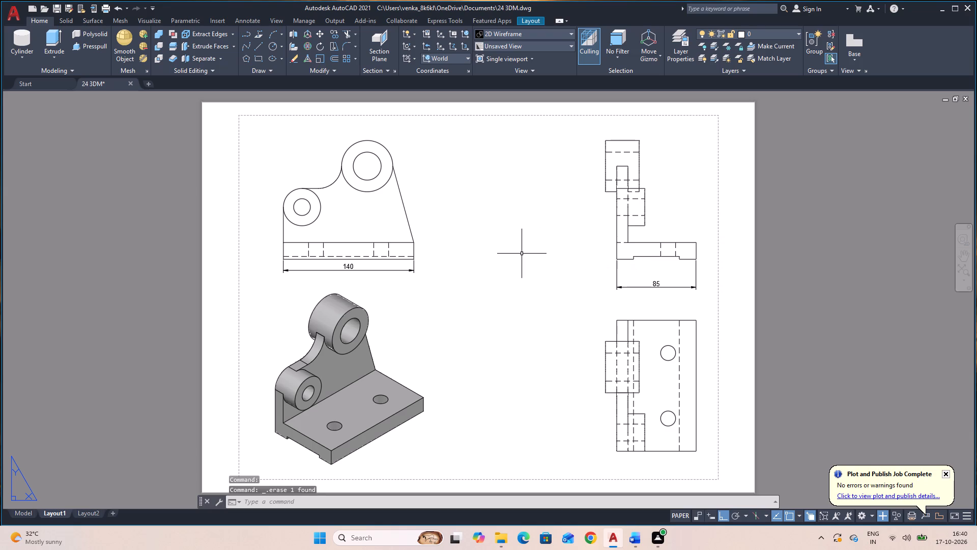
pyautogui.press('space')
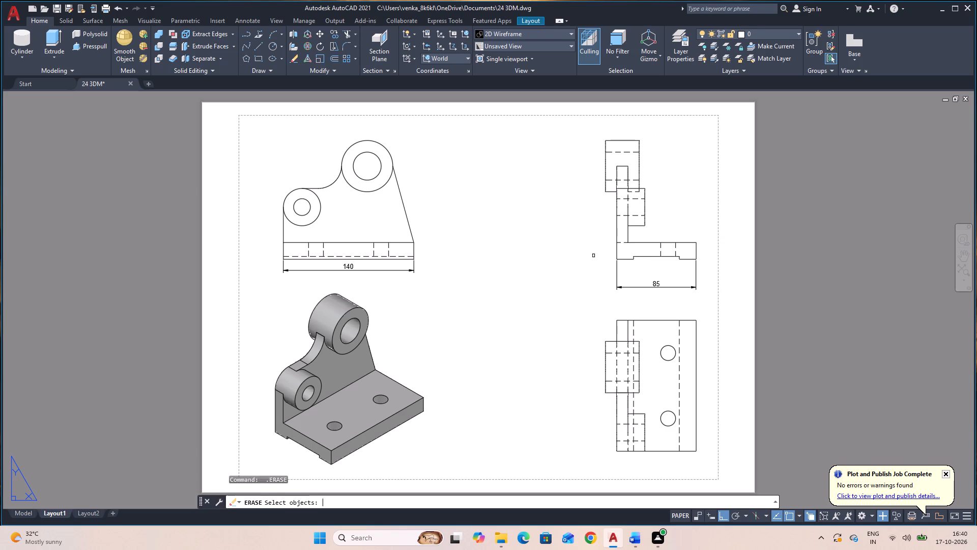
pyautogui.press('space')
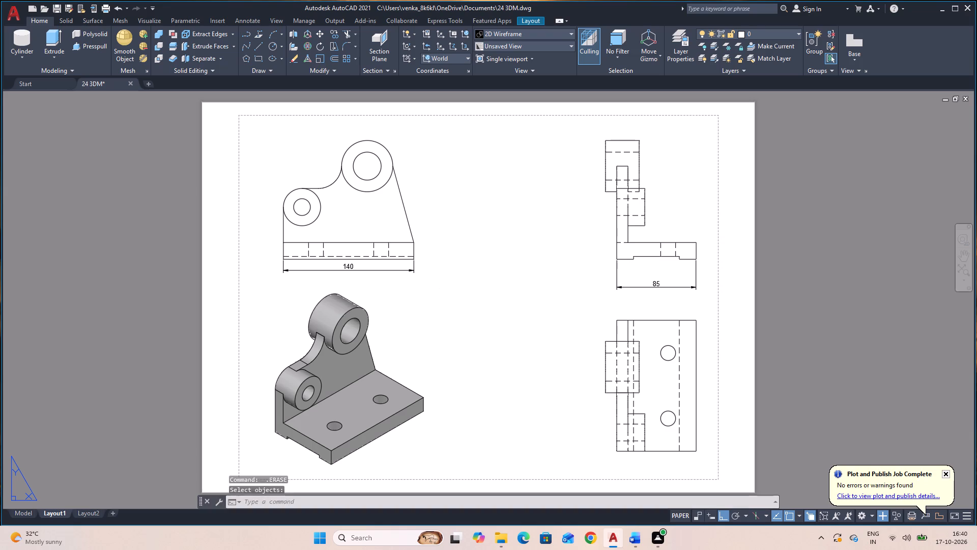
# Add an aligned dimension for the width of the base's outer foot in the L-shaped view, above the overall width dimension.
pyautogui.press('d')
pyautogui.press('a')
pyautogui.write('L')
pyautogui.press('space')
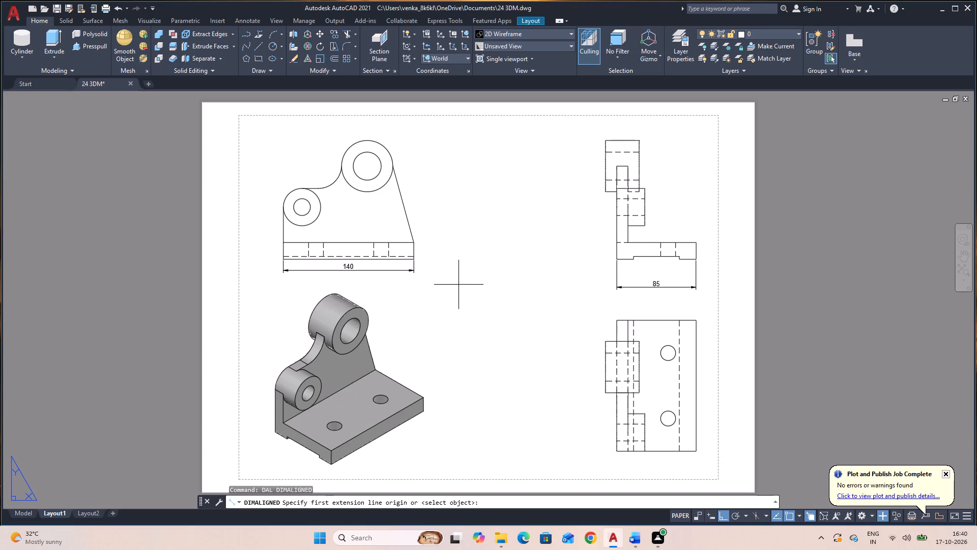
pyautogui.click(696, 261)
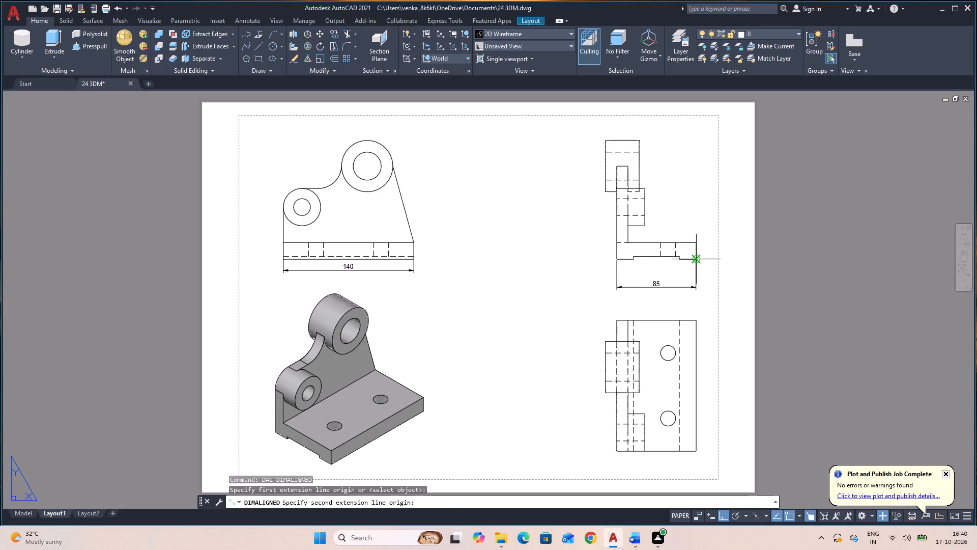
pyautogui.click(682, 259)
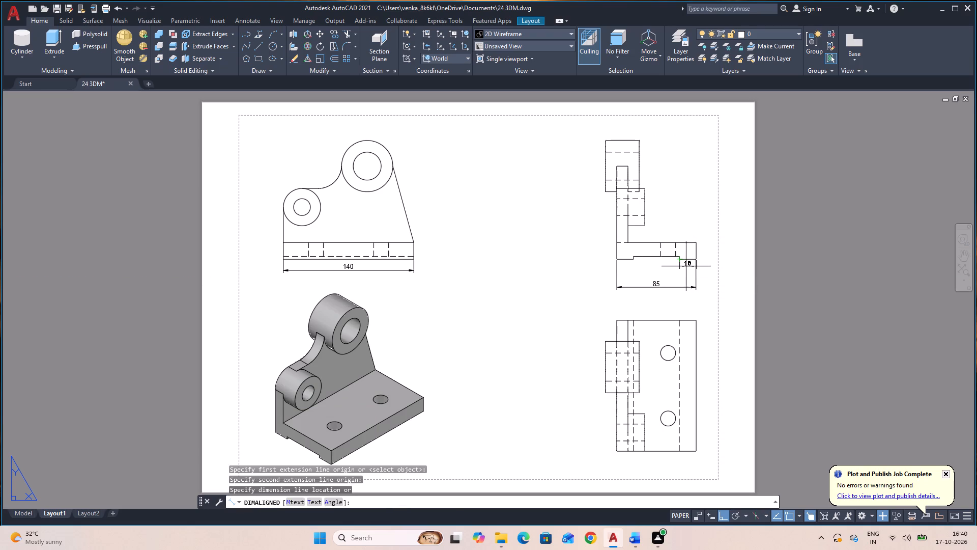
pyautogui.click(686, 270)
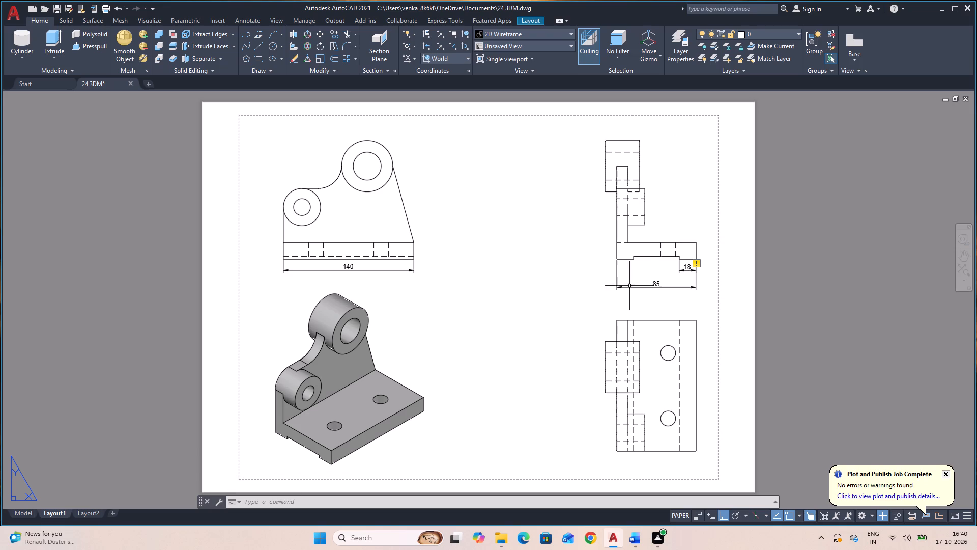
# Add an aligned dimension for the width of the foot under the upright plate, roughly level with the outer foot's dimension.
pyautogui.press('space')
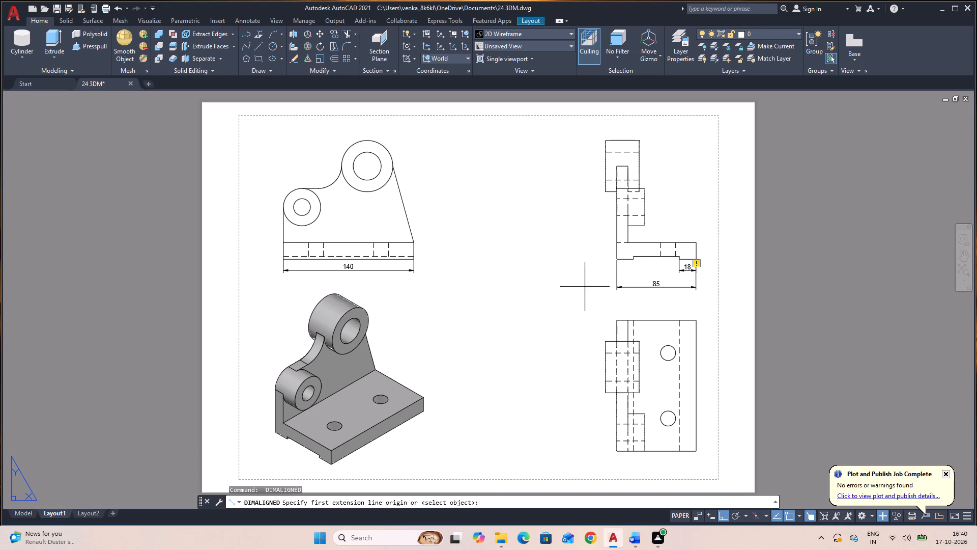
pyautogui.click(634, 259)
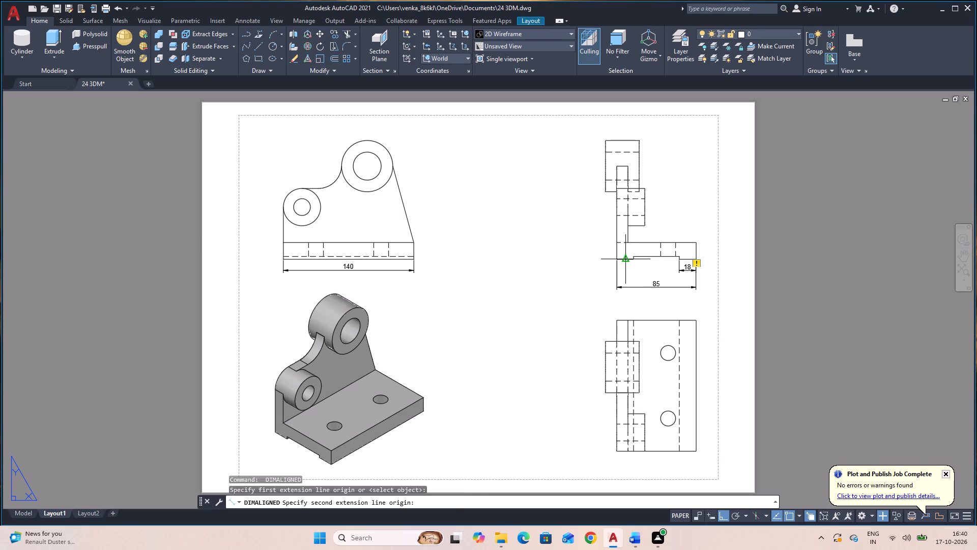
pyautogui.click(617, 261)
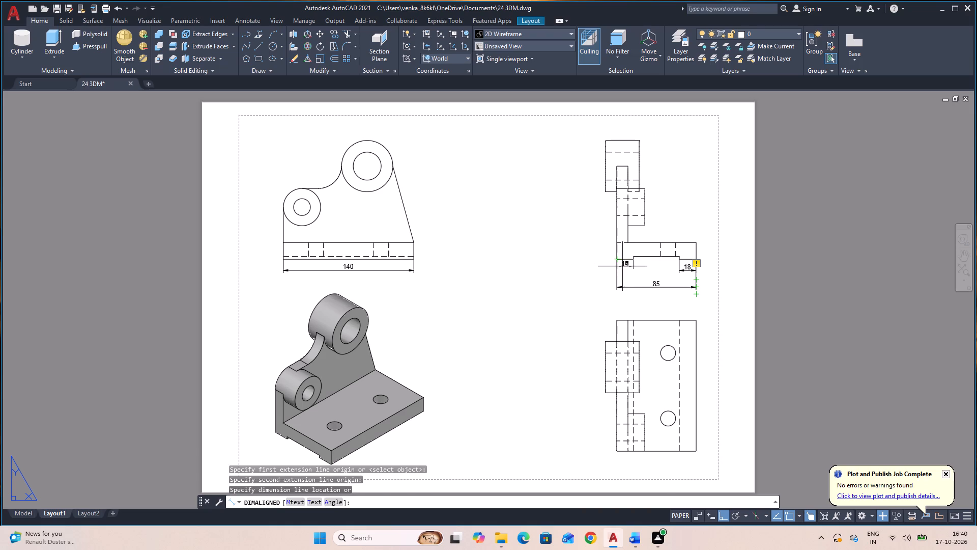
pyautogui.click(621, 269)
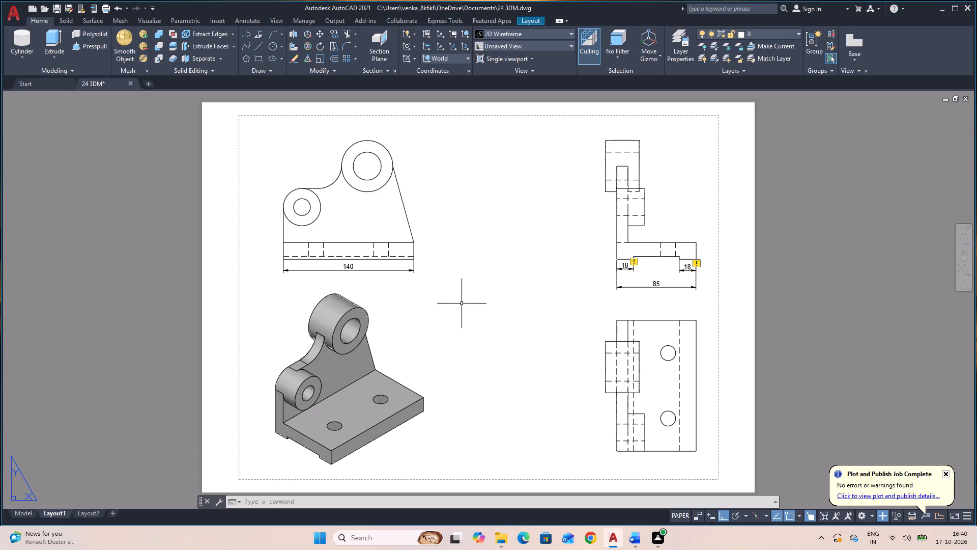
# Dimension the height from the base's bottom edge to the larger boss's centre, placed beyond the sloping side of the round-boss view.
pyautogui.press('space')
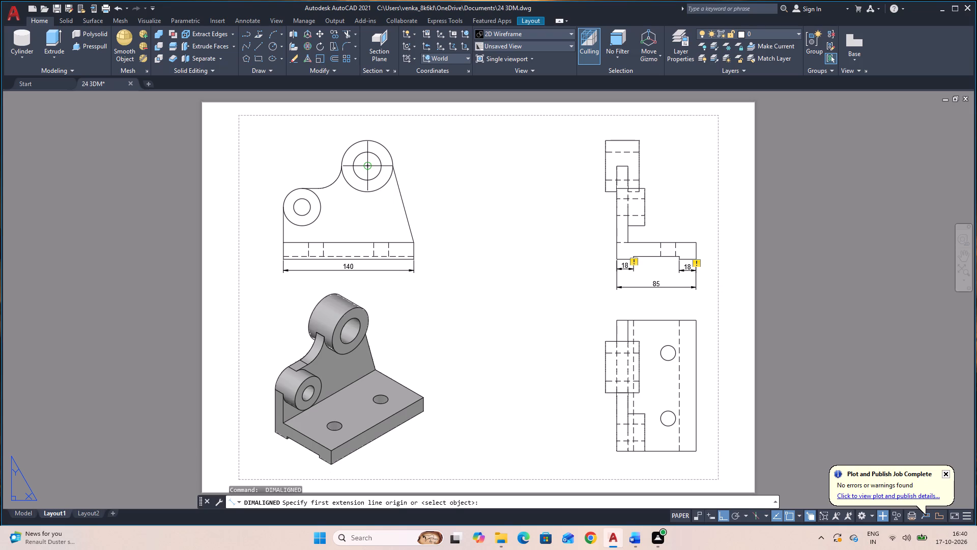
pyautogui.click(365, 168)
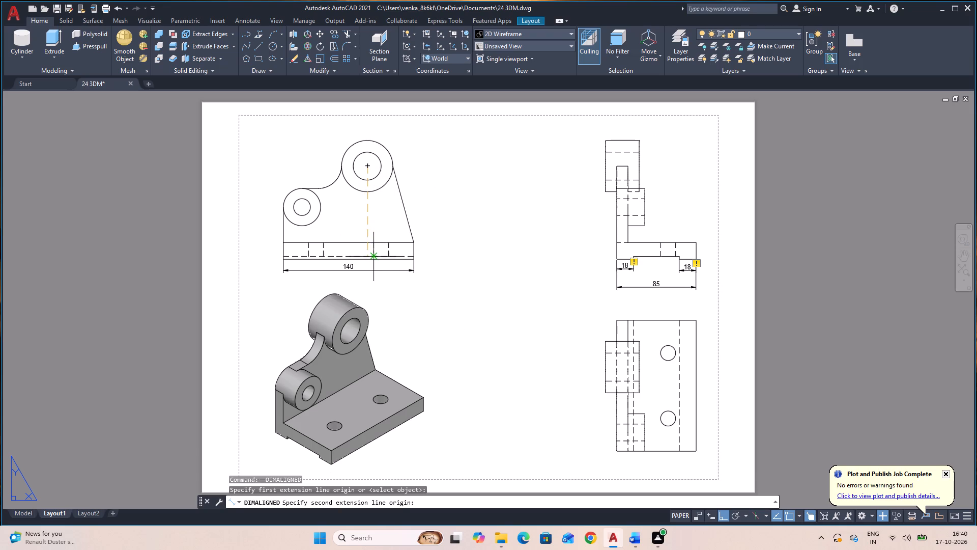
pyautogui.click(366, 261)
pyautogui.click(432, 264)
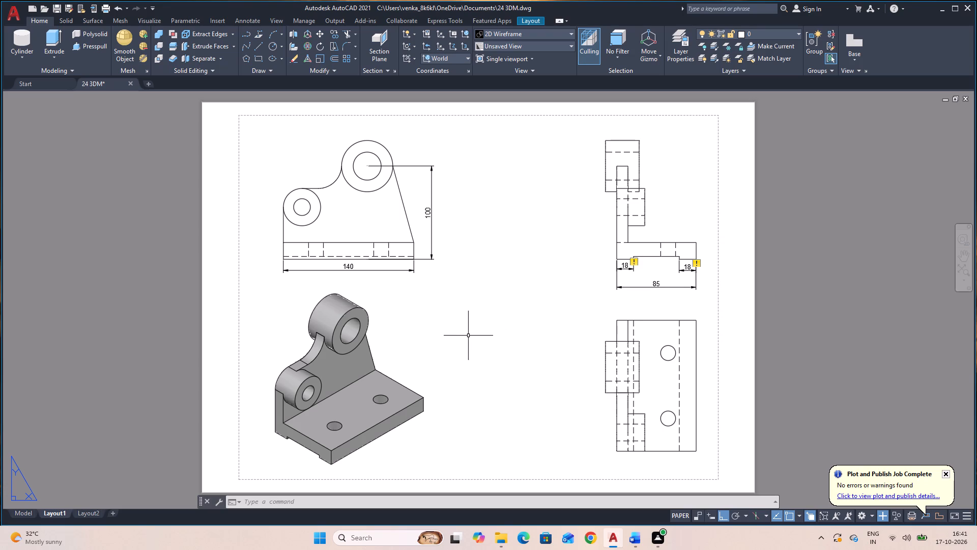
# Dimension the horizontal distance from the smaller boss's centre to the plate's vertical edge, placed just above the base.
pyautogui.press('space')
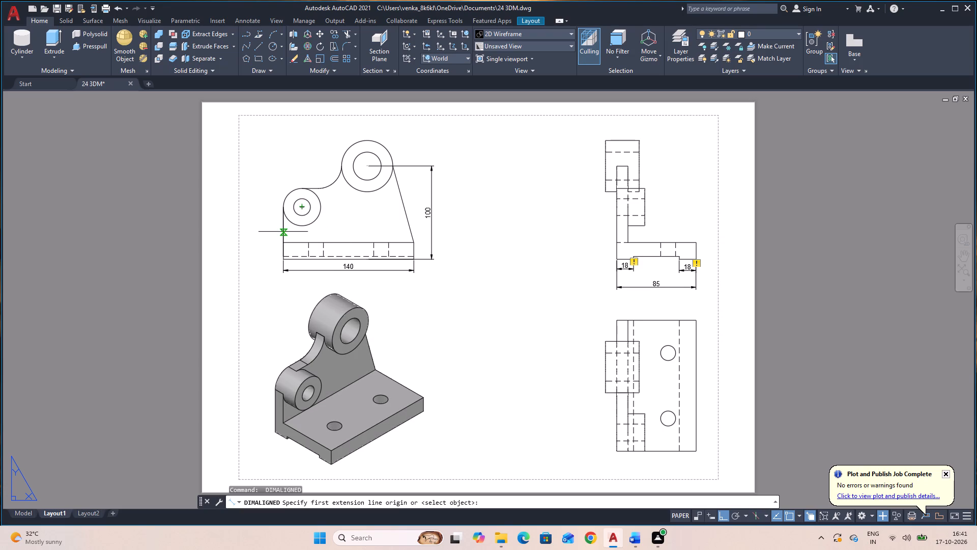
pyautogui.click(304, 207)
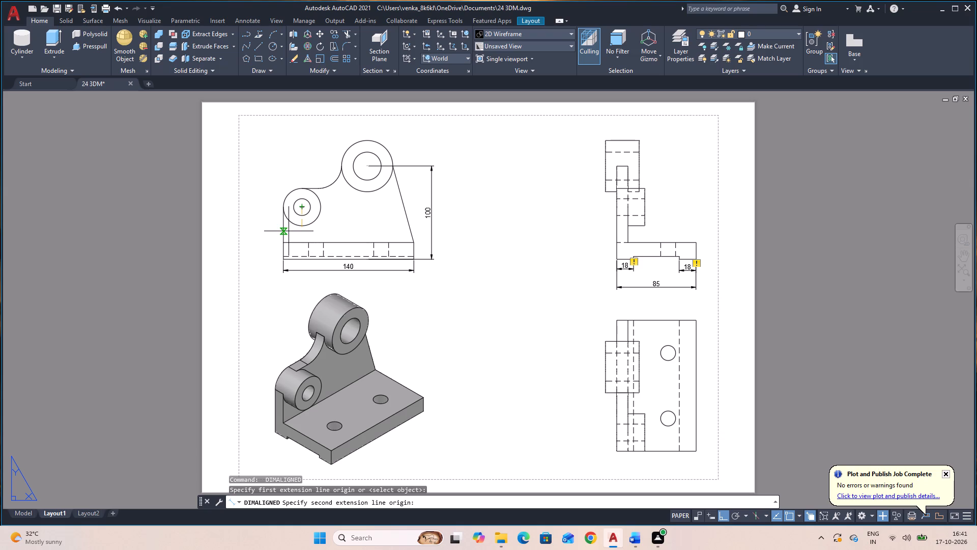
pyautogui.click(283, 206)
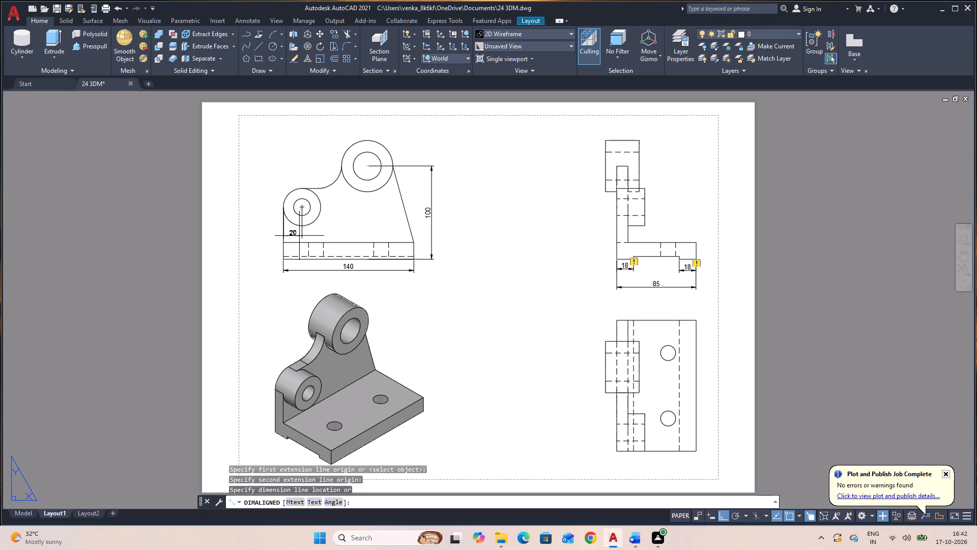
pyautogui.click(299, 236)
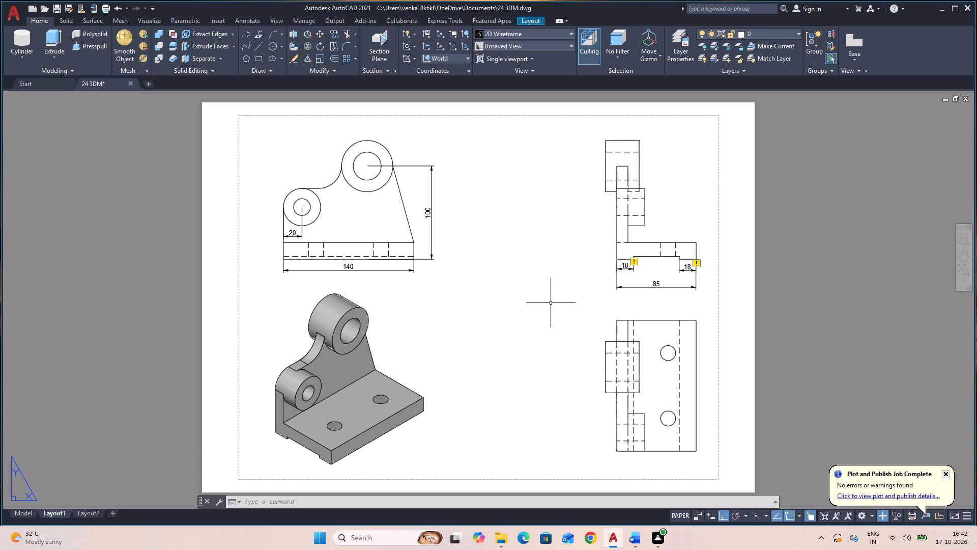
# Add an aligned dimension for the larger boss's length above the L-shaped end view.
pyautogui.press('space')
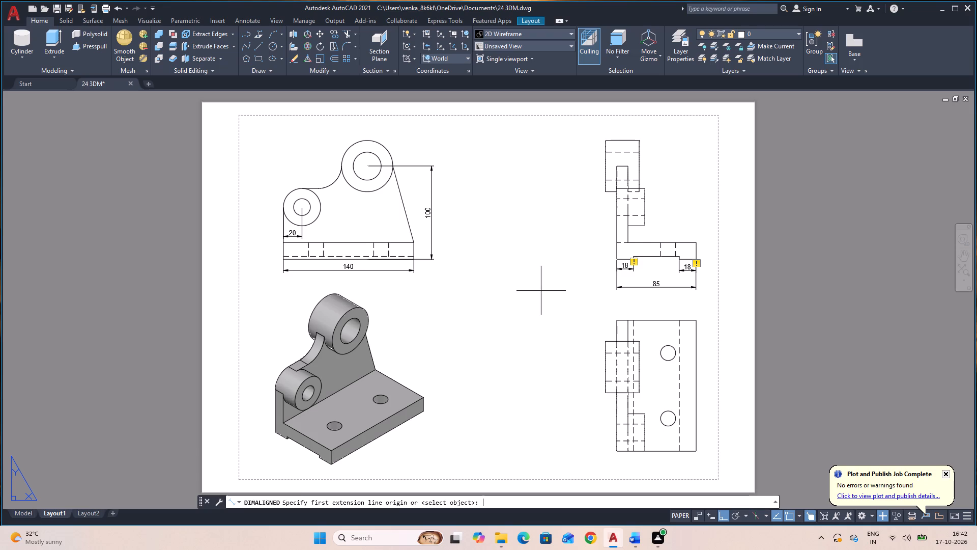
pyautogui.click(608, 137)
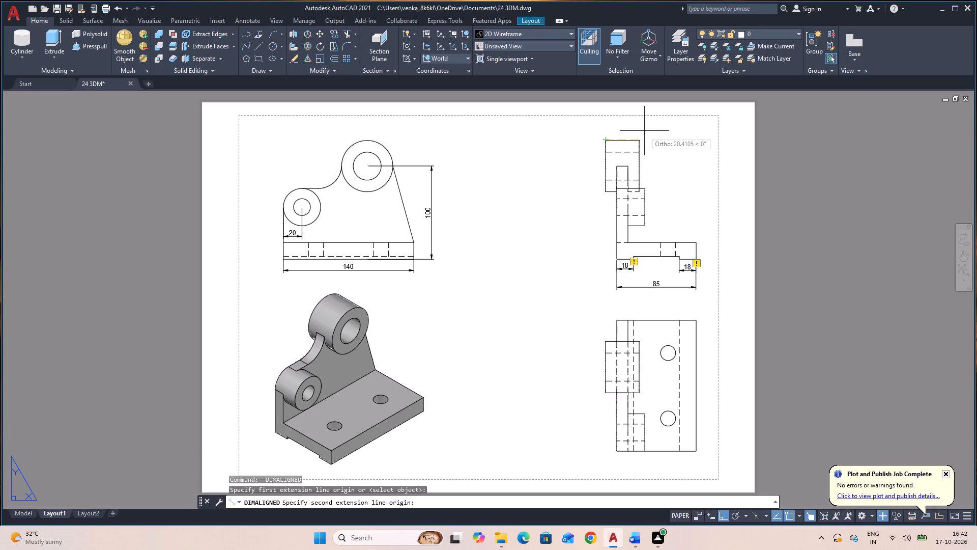
pyautogui.click(638, 141)
pyautogui.click(639, 133)
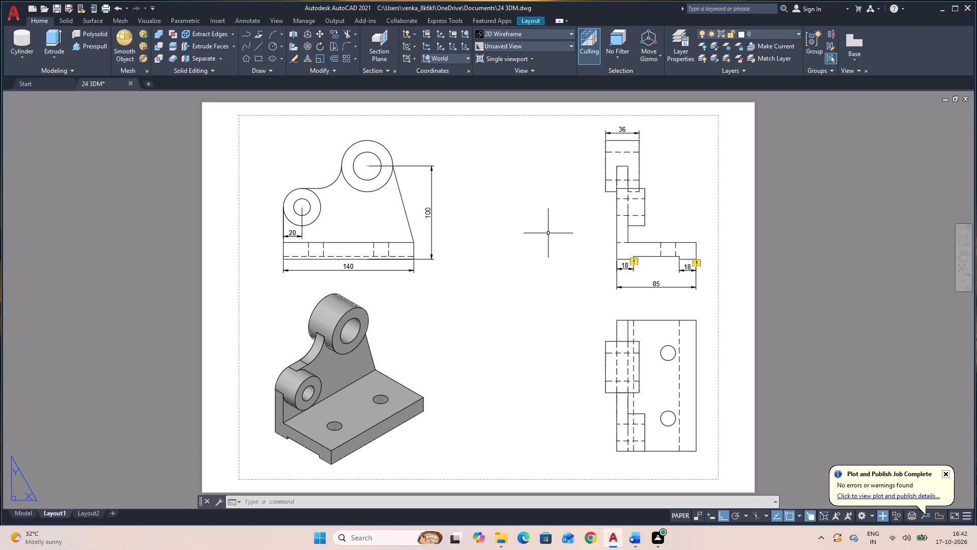
# Dimension the upright plate's thickness between the two bosses in the plan view with the two base holes.
pyautogui.press('space')
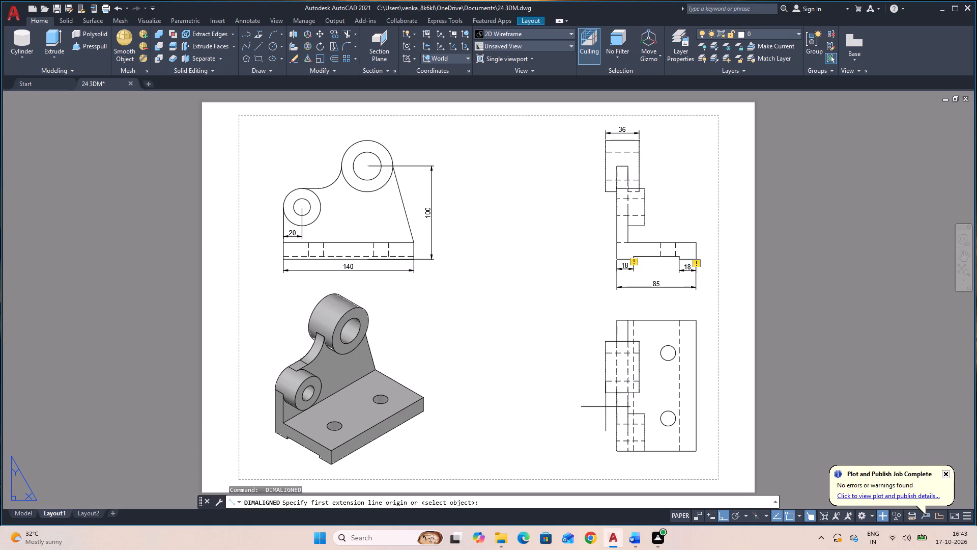
pyautogui.click(617, 407)
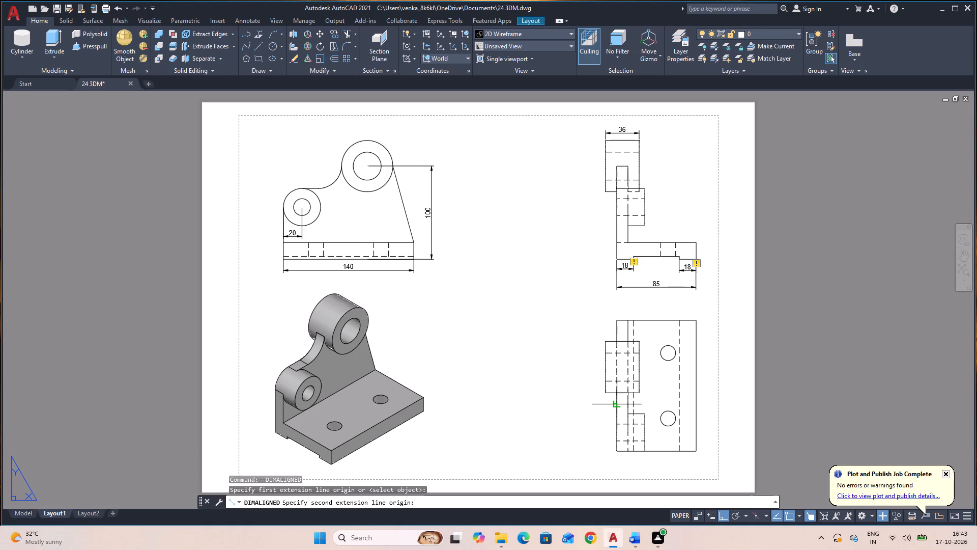
pyautogui.click(626, 405)
pyautogui.click(626, 409)
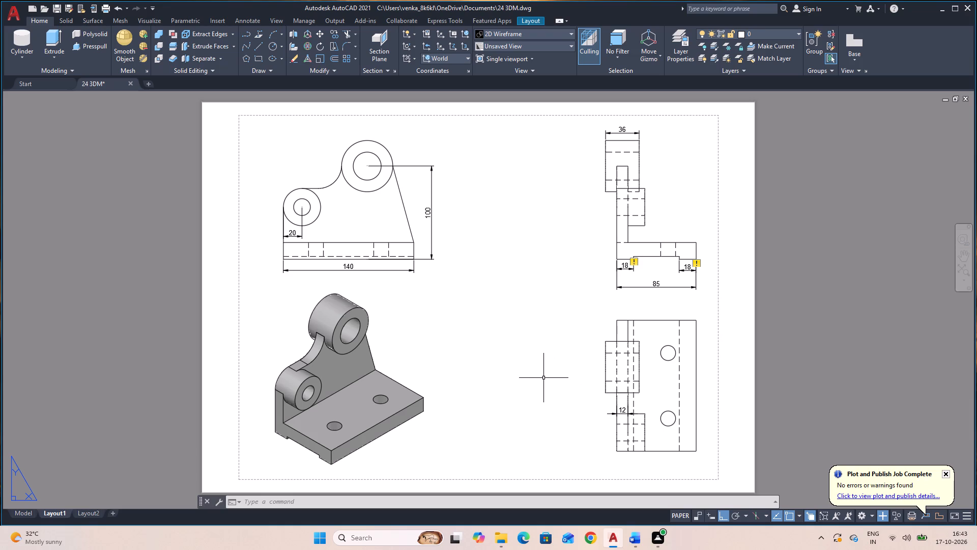
# Dimension the depth of the base's bottom groove in the L-shaped view, placed just beyond the base's outer end.
pyautogui.press('space')
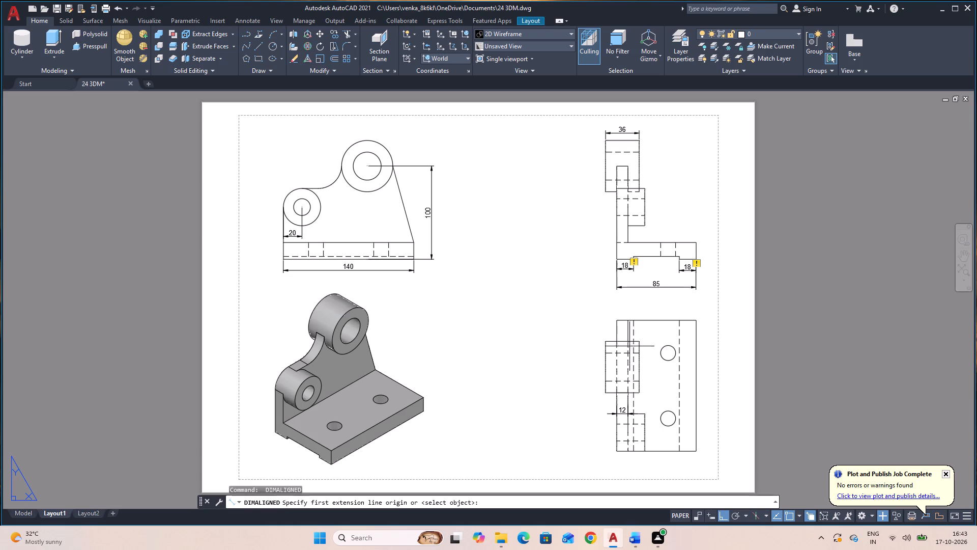
pyautogui.scroll(3, 666, 271)
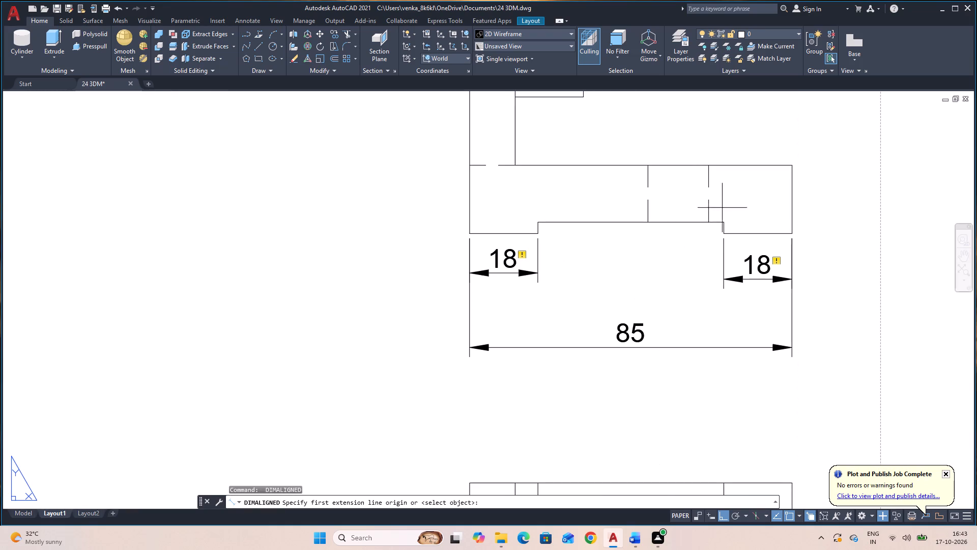
pyautogui.click(723, 224)
pyautogui.click(723, 235)
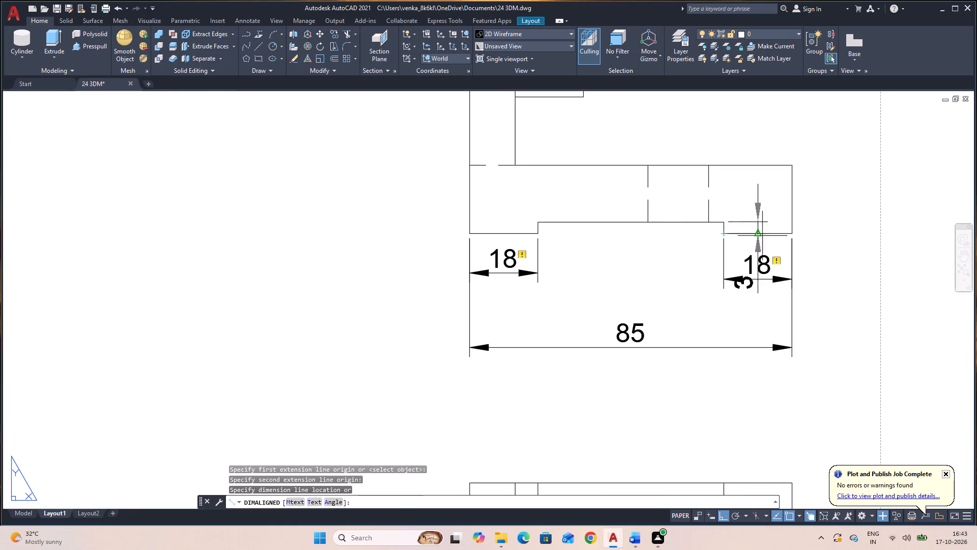
pyautogui.click(829, 240)
# Dimension the centre-to-centre spacing of the two base holes in the plan view, placed between the holes and the base's outer edge.
pyautogui.scroll(-2, 775, 239)
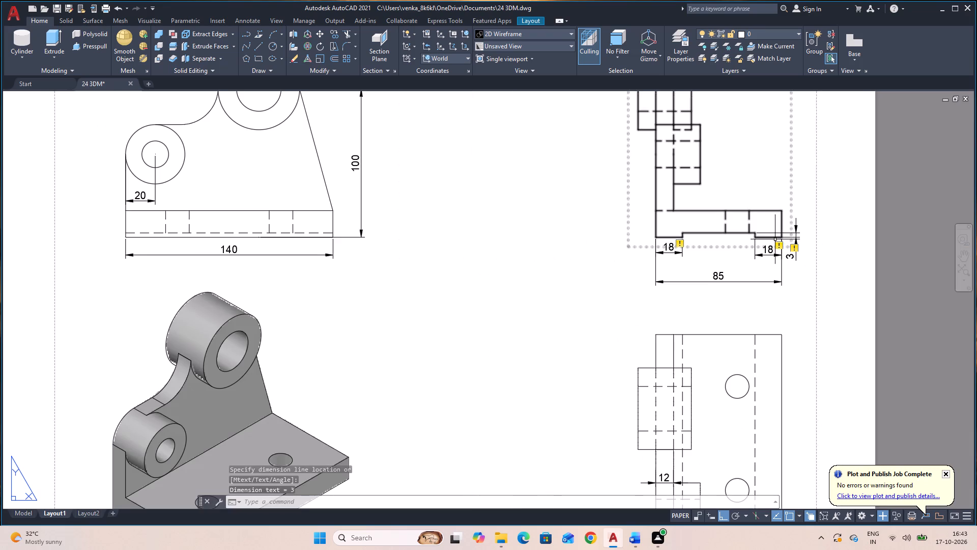
pyautogui.scroll(-1, 775, 240)
pyautogui.moveTo(669, 273); pyautogui.dragTo(606, 287, button='middle')
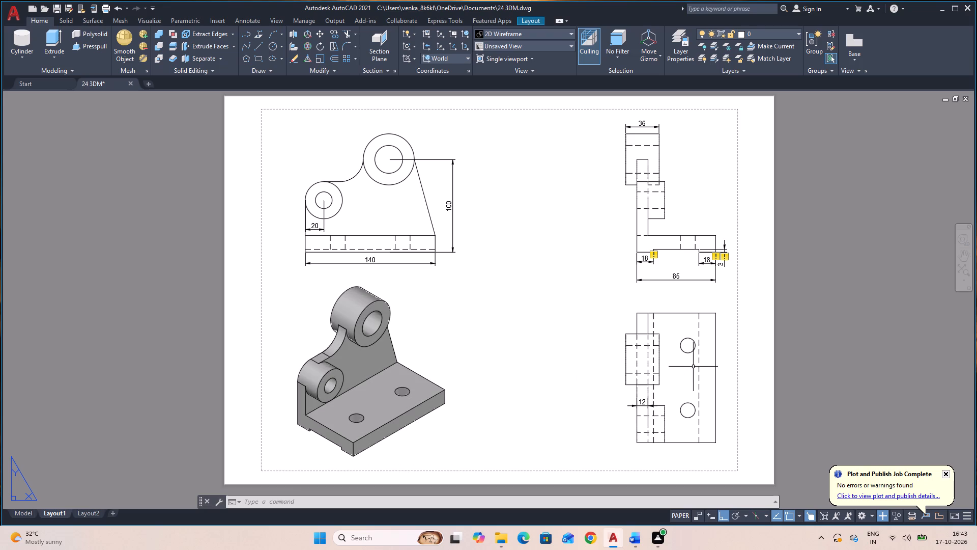
pyautogui.press('space')
pyautogui.click(689, 348)
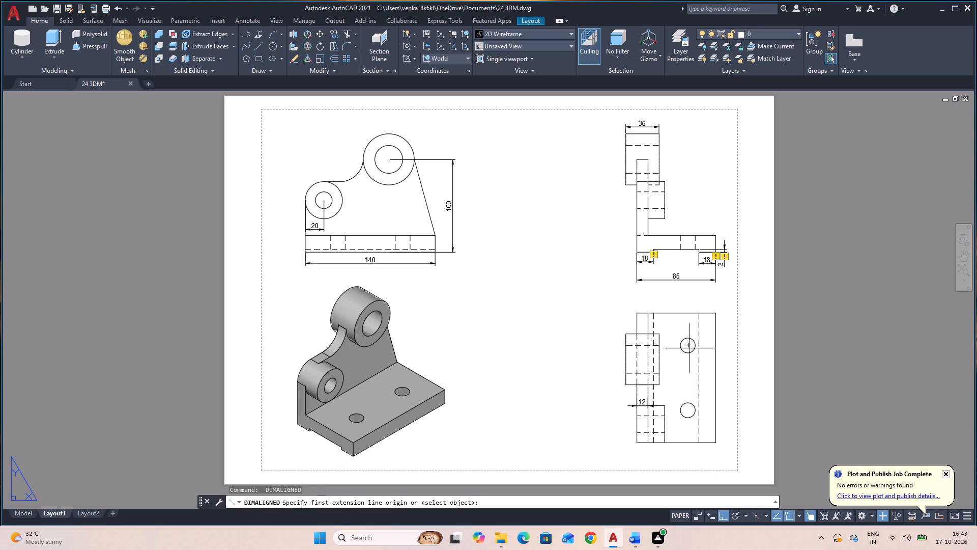
pyautogui.click(687, 410)
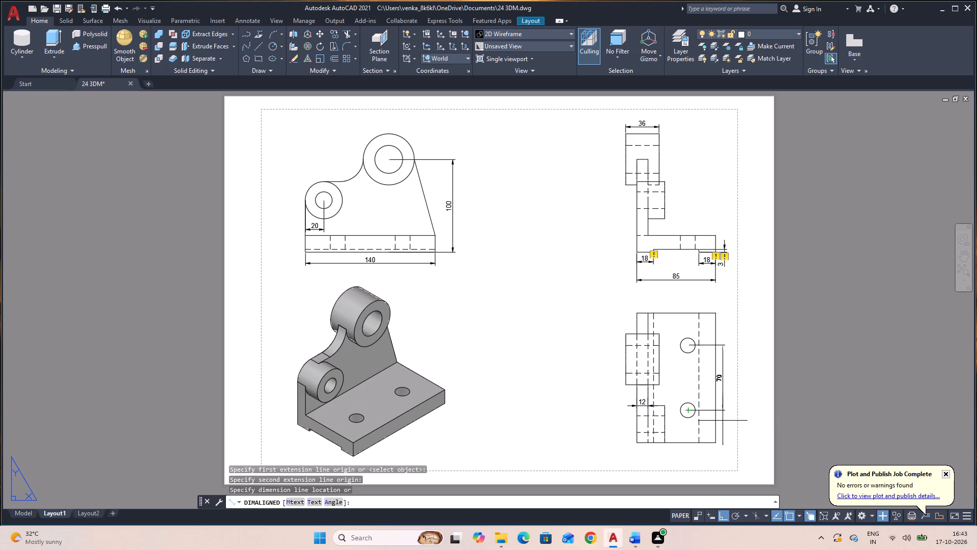
pyautogui.click(709, 420)
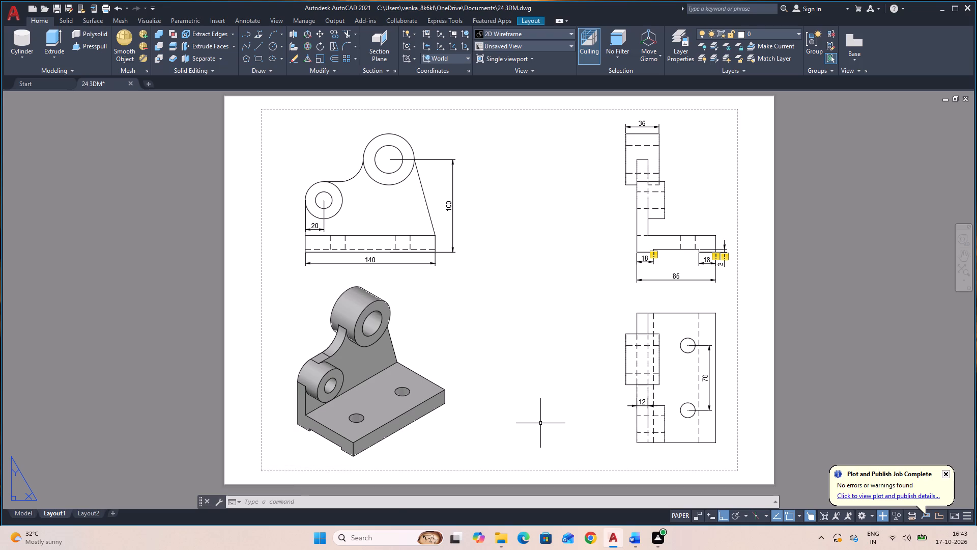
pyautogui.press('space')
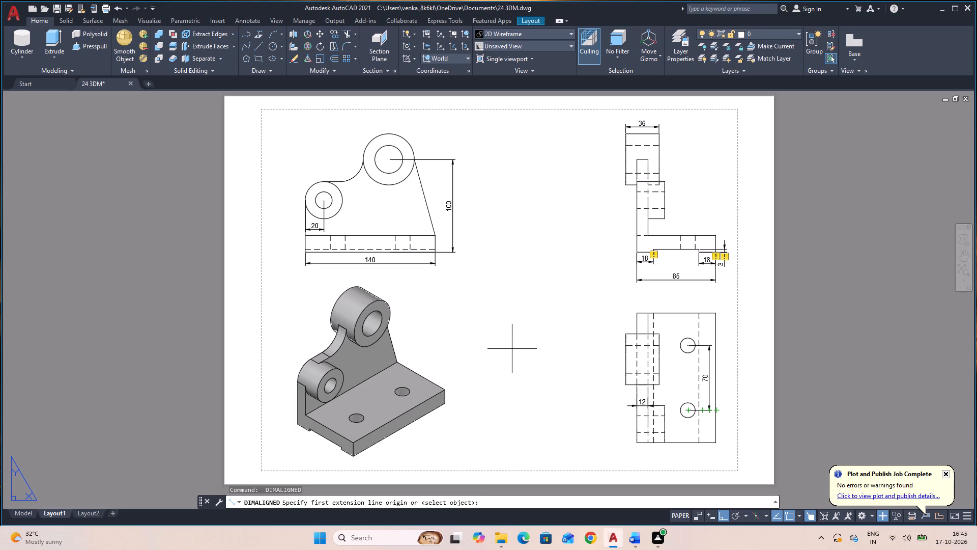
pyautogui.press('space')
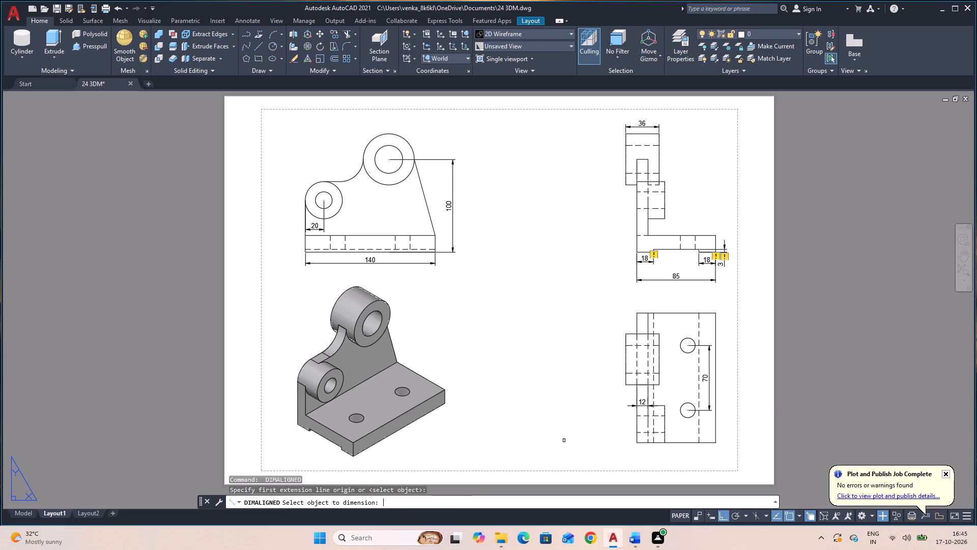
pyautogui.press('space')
# Add an aligned dimension from the lower base hole's centre to the plan view's bottom edge, placed just beyond the base's outer edge.
pyautogui.write('DA')
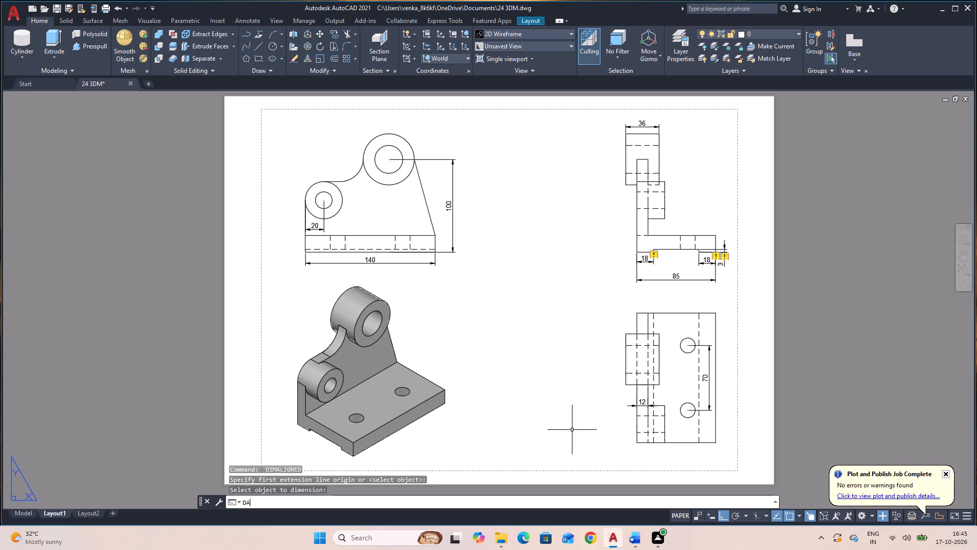
pyautogui.press('l')
pyautogui.press('space')
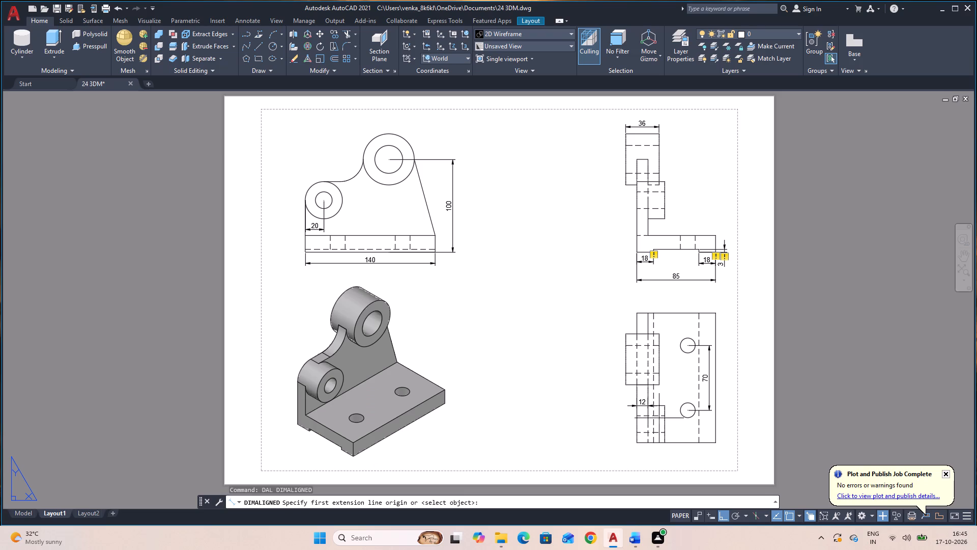
pyautogui.click(689, 410)
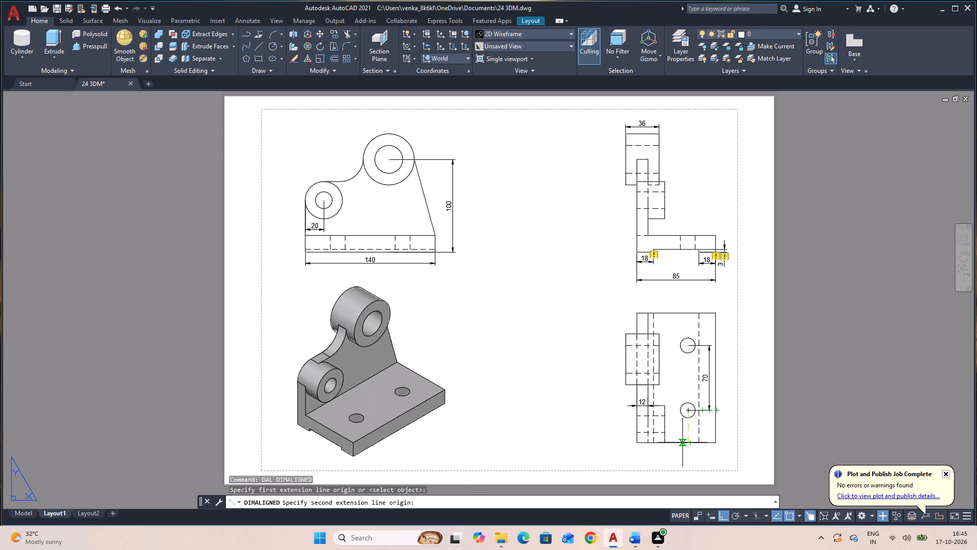
pyautogui.click(686, 443)
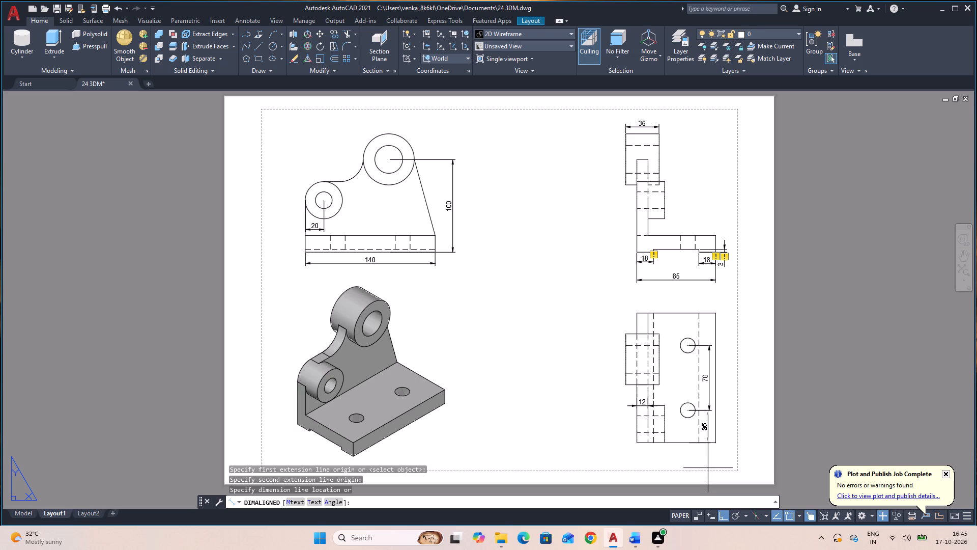
pyautogui.click(726, 470)
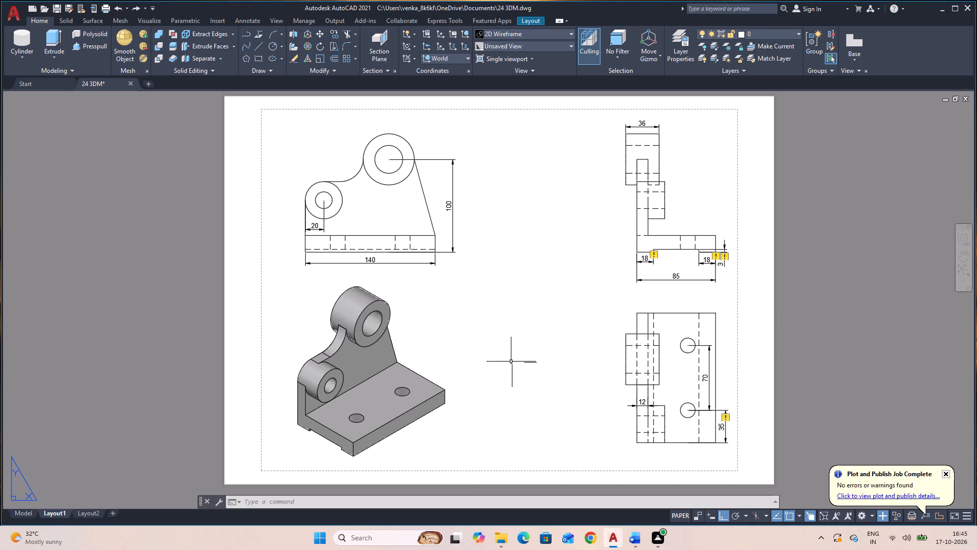
# Dimension the distance from the upper base hole's centre to the base's outer edge, placed above the plan view.
pyautogui.press('space')
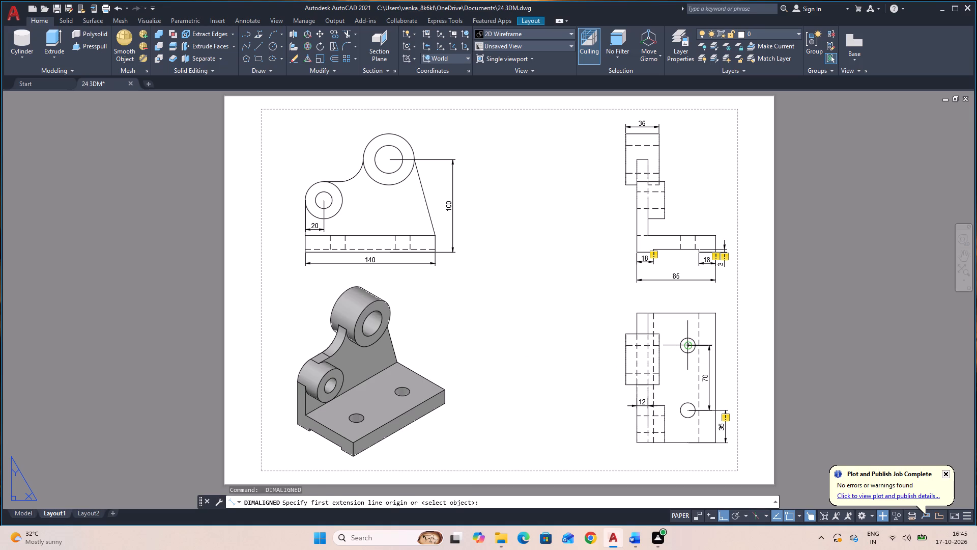
pyautogui.click(688, 345)
pyautogui.click(714, 345)
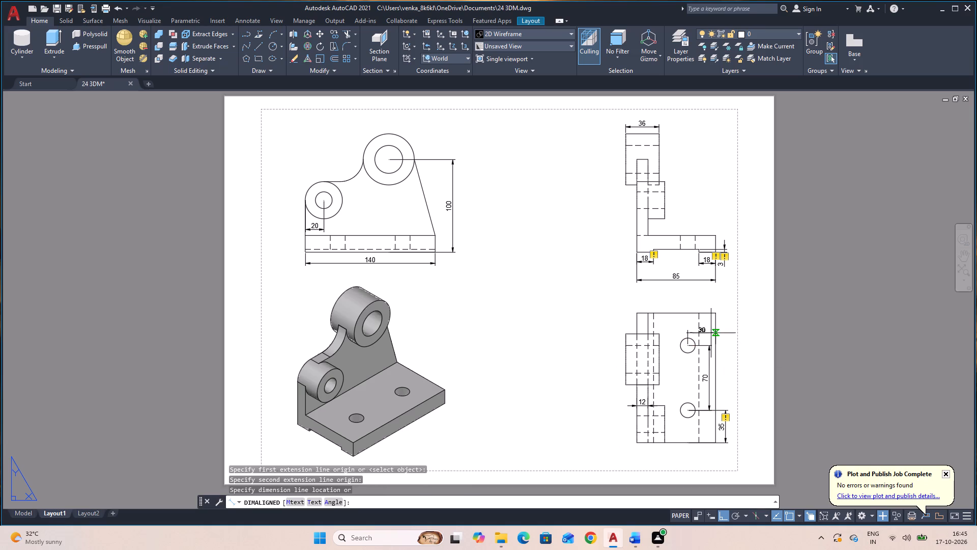
pyautogui.click(710, 302)
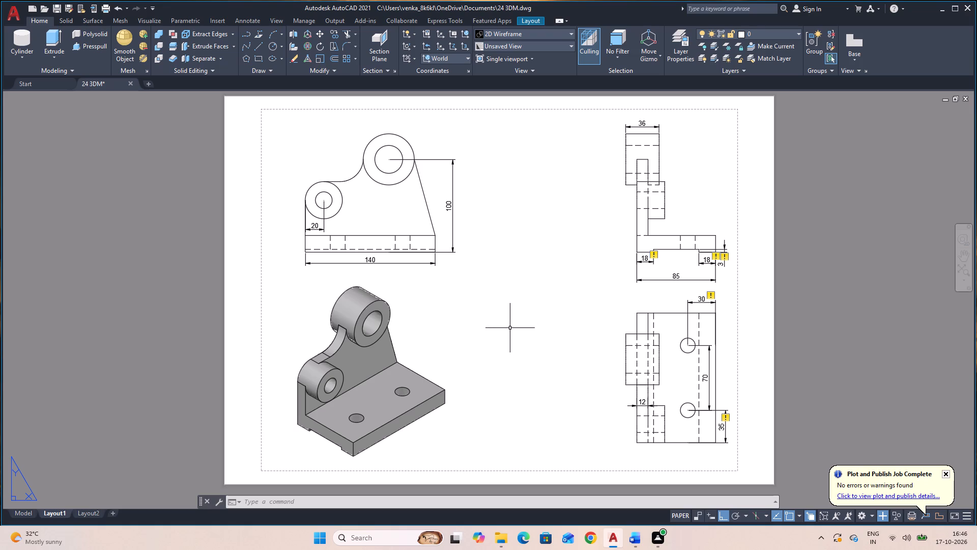
# Dimension the base's full thickness at its end in the front view, placed between the base and the 100 height dimension.
pyautogui.press('space')
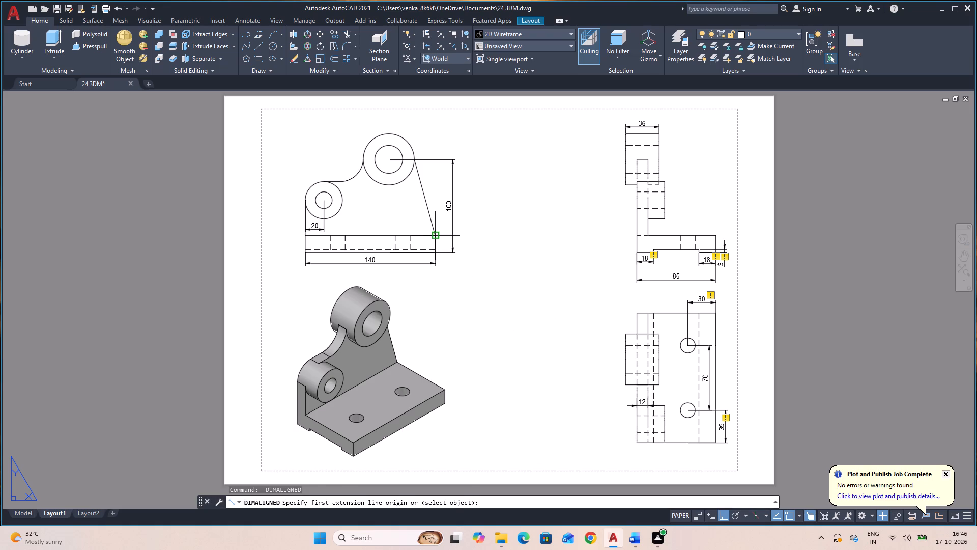
pyautogui.click(438, 235)
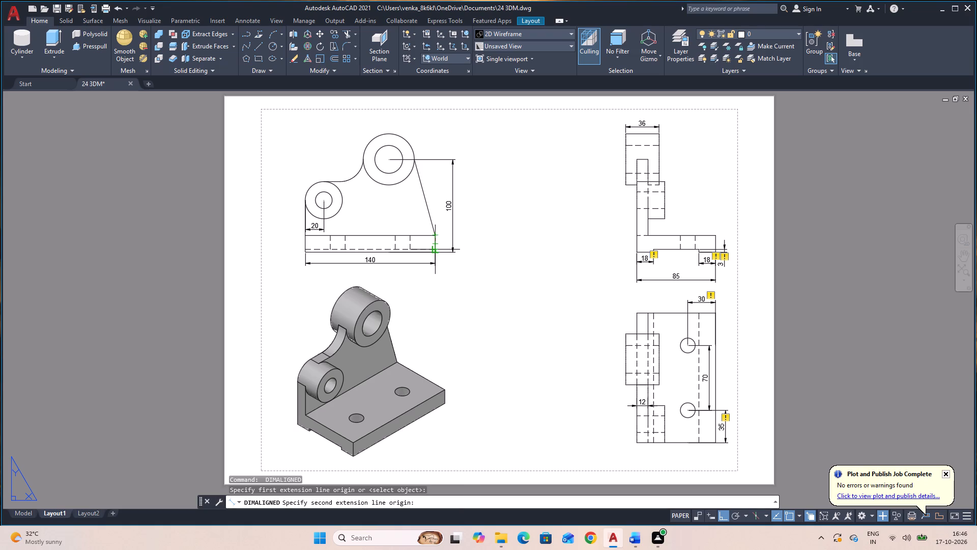
pyautogui.scroll(2, 436, 248)
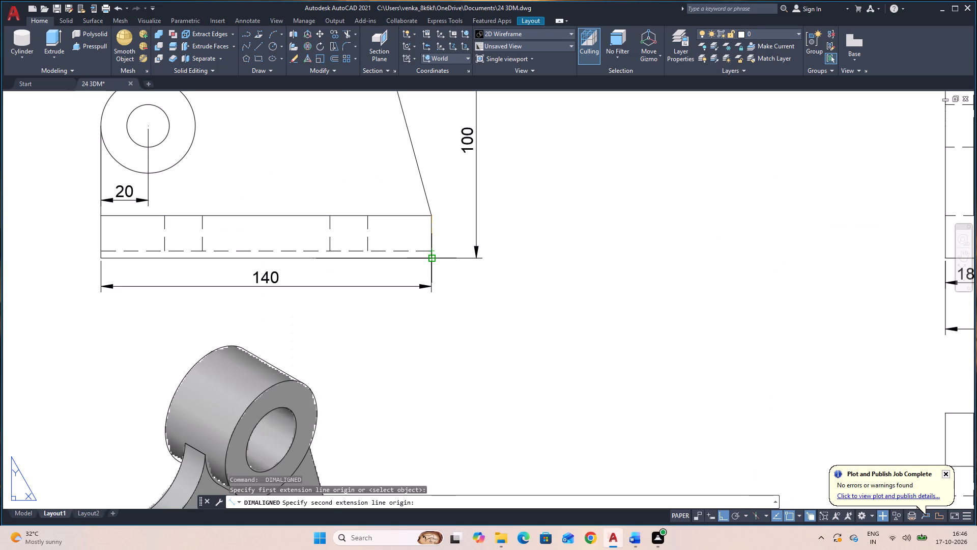
pyautogui.click(429, 261)
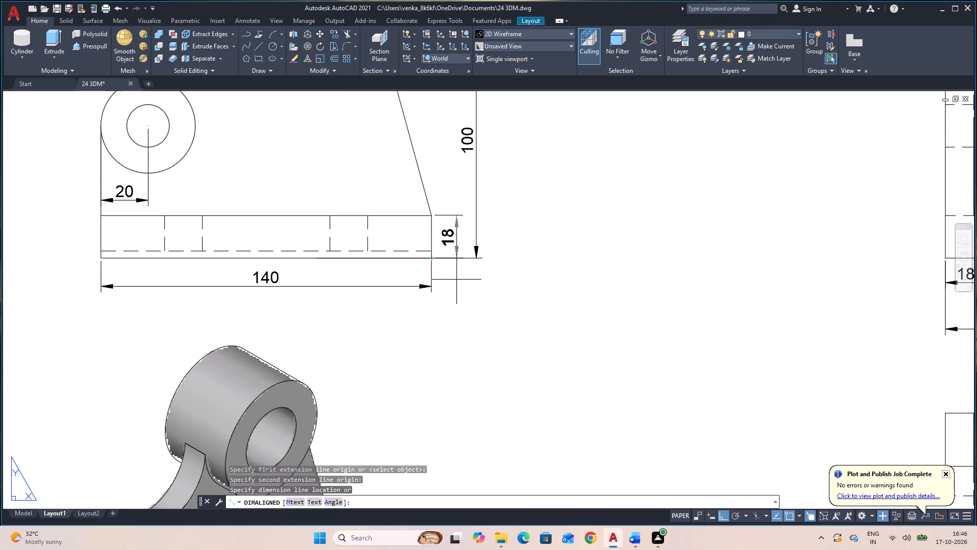
pyautogui.click(456, 280)
# Add diameter dimensions for the larger boss's outer circle and its bore in the front view, placed beyond the boss's upper right side.
pyautogui.scroll(-2, 454, 279)
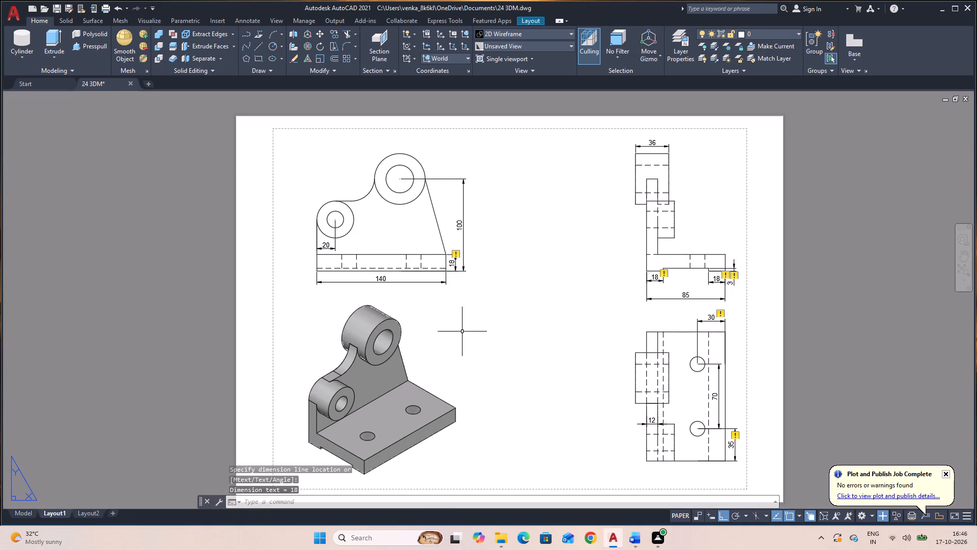
pyautogui.moveTo(463, 332); pyautogui.dragTo(458, 307, button='middle')
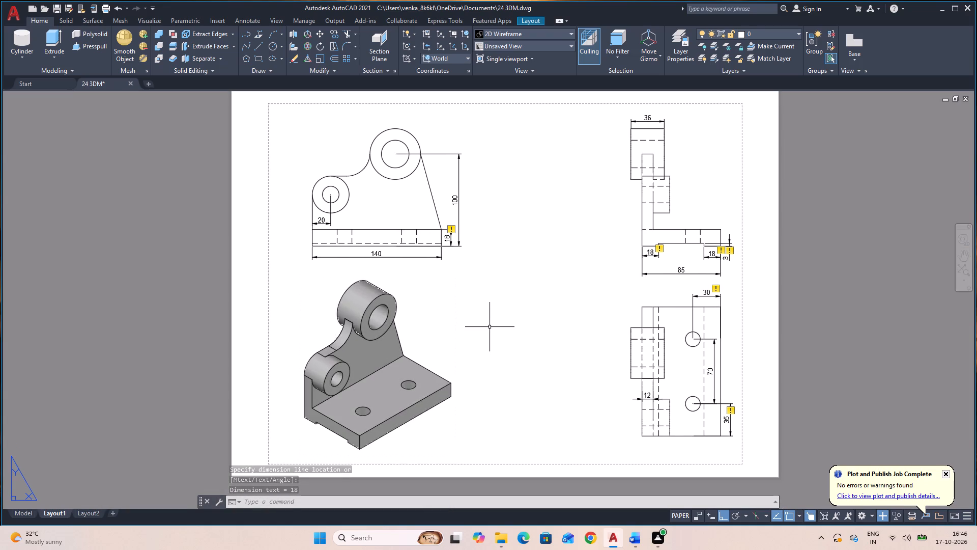
pyautogui.write('DDI')
pyautogui.press('space')
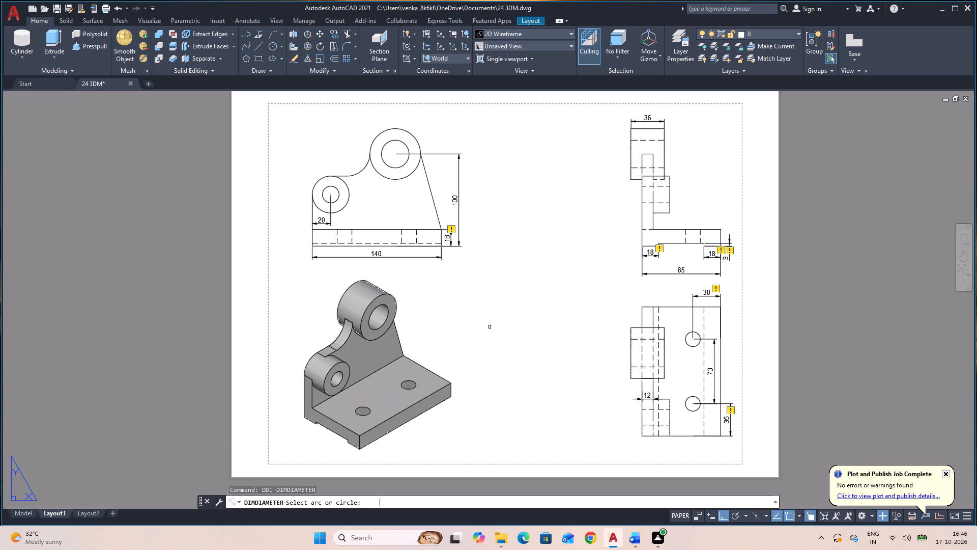
pyautogui.click(414, 175)
pyautogui.click(414, 173)
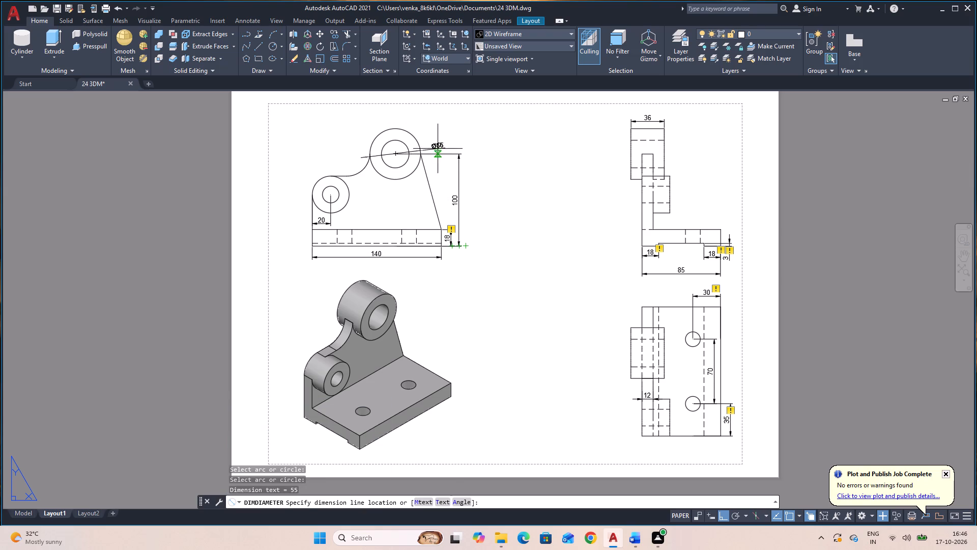
pyautogui.click(473, 144)
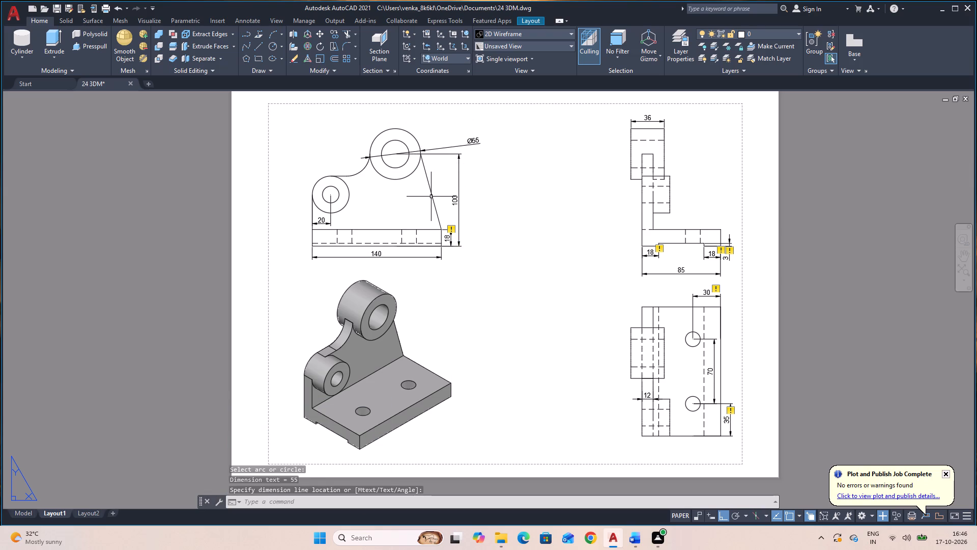
pyautogui.press('space')
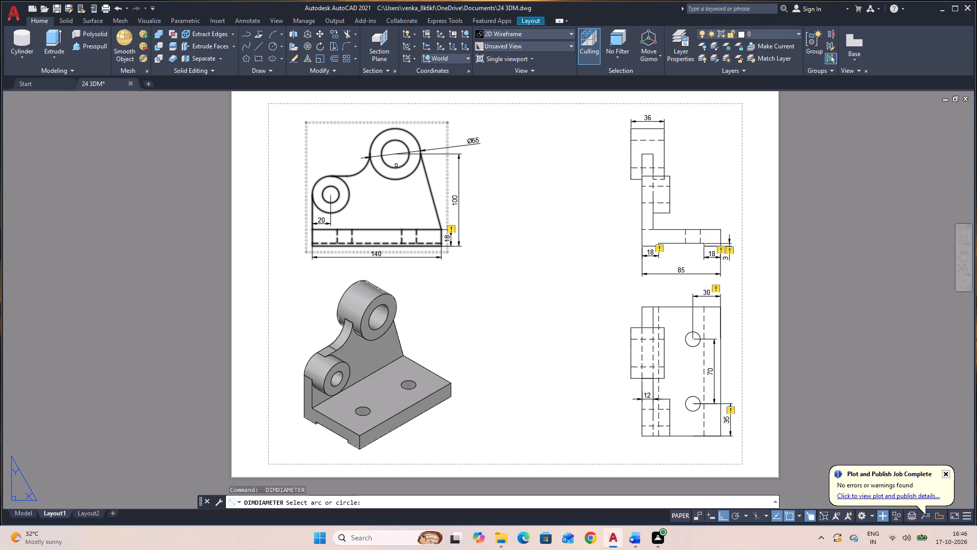
pyautogui.click(396, 168)
pyautogui.click(455, 132)
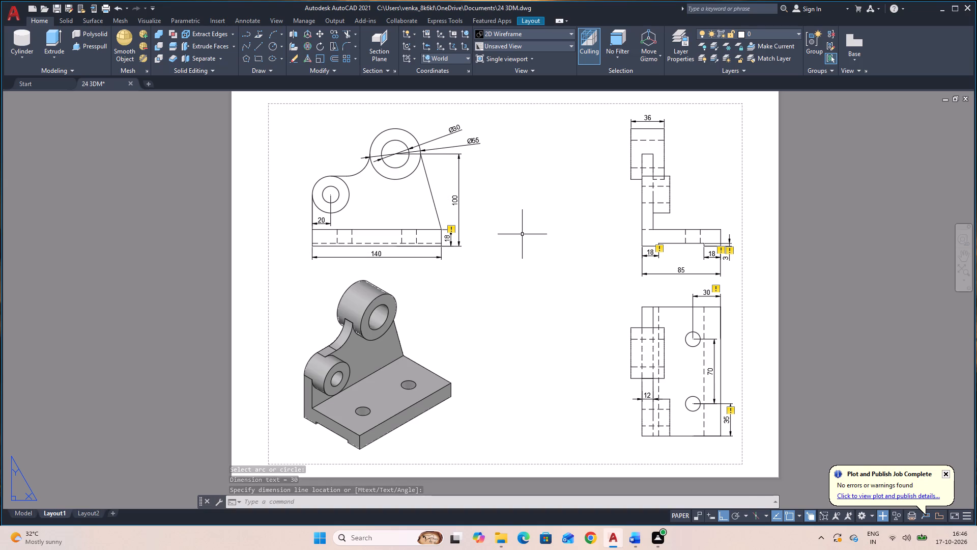
# Add diameter dimensions to the smaller boss in the front view, with the bore's on its right and the outer circle's on its left.
pyautogui.press('space')
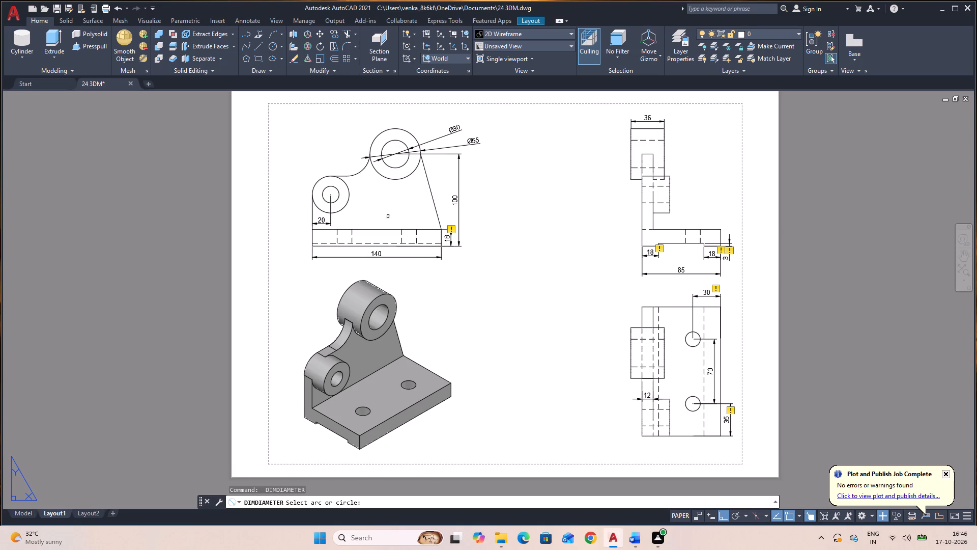
pyautogui.click(339, 193)
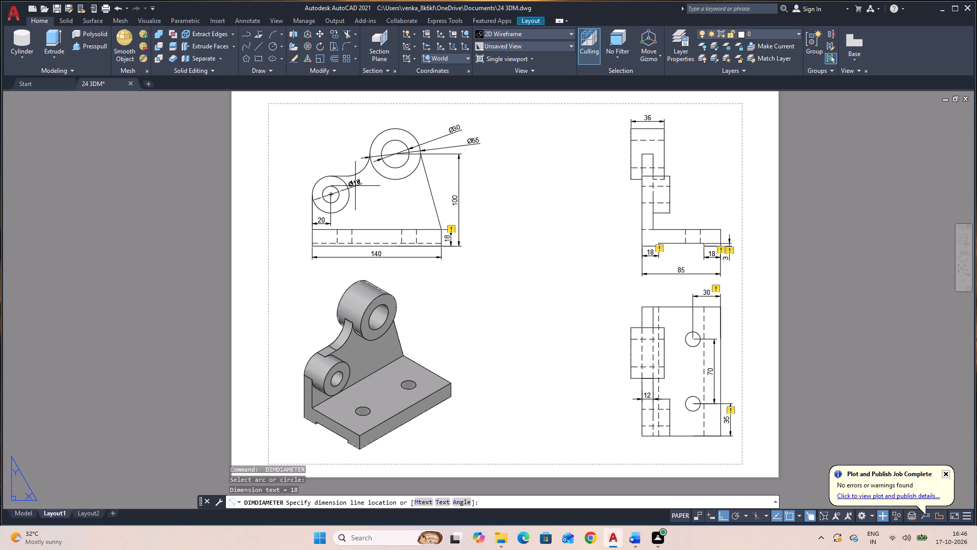
pyautogui.click(365, 196)
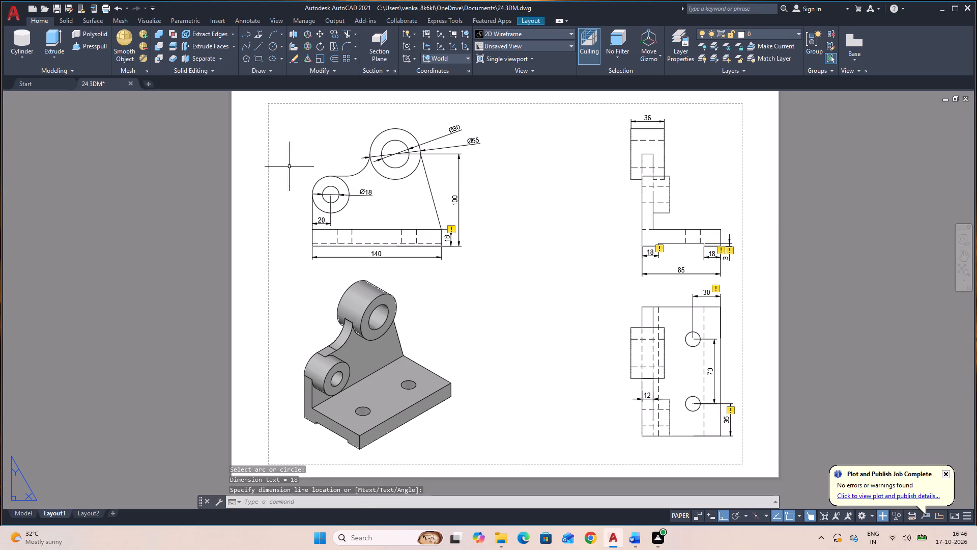
pyautogui.press('space')
pyautogui.click(319, 180)
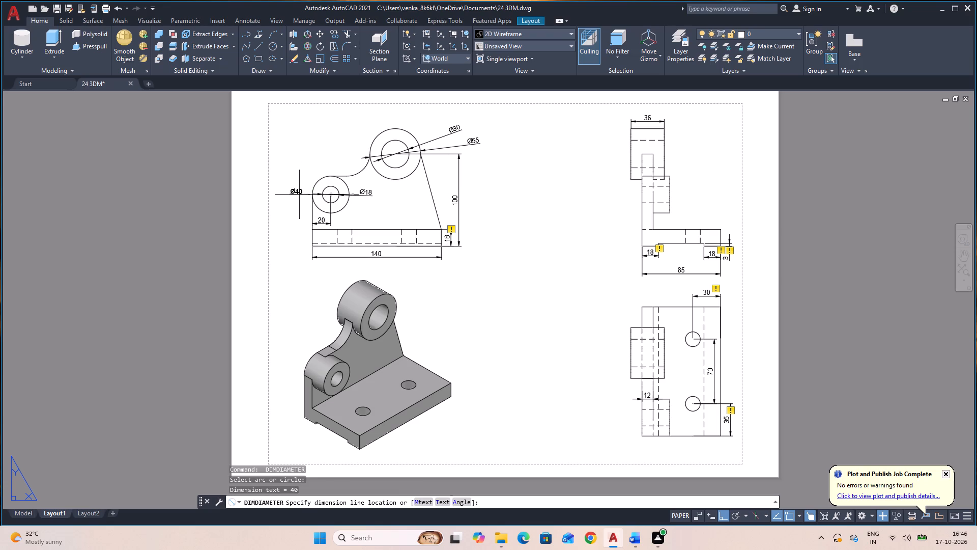
pyautogui.click(299, 195)
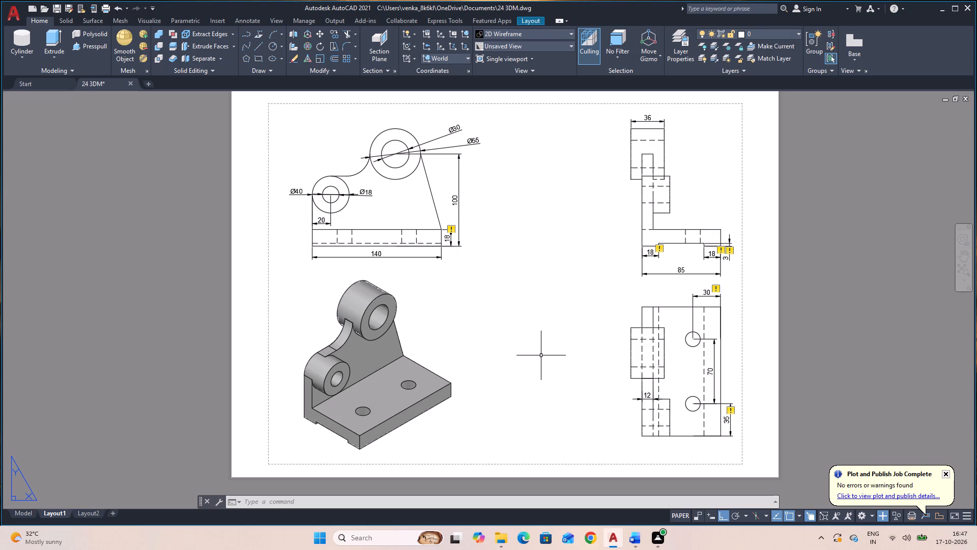
# Add a diameter dimension to the lower base hole in the plan view, placed up and to the left of the hole.
pyautogui.press('space')
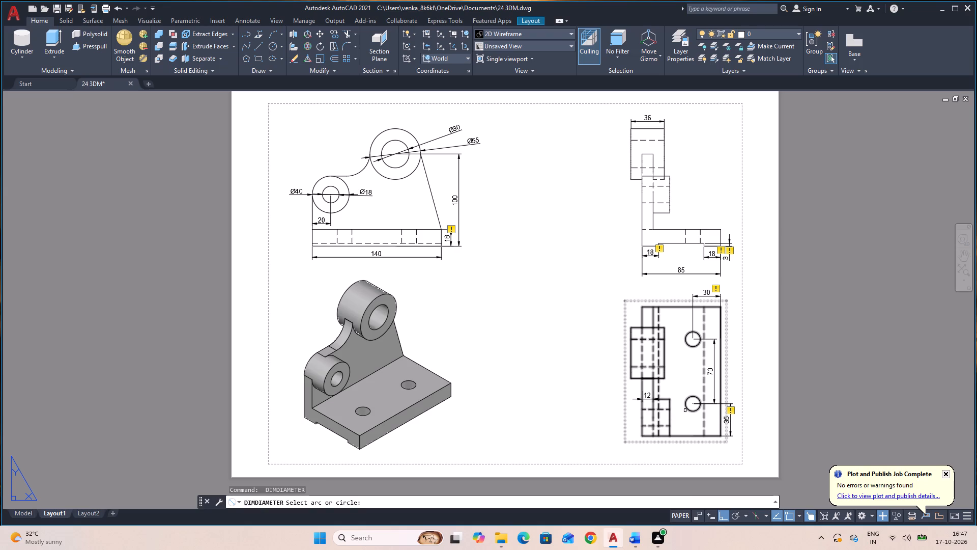
pyautogui.click(689, 410)
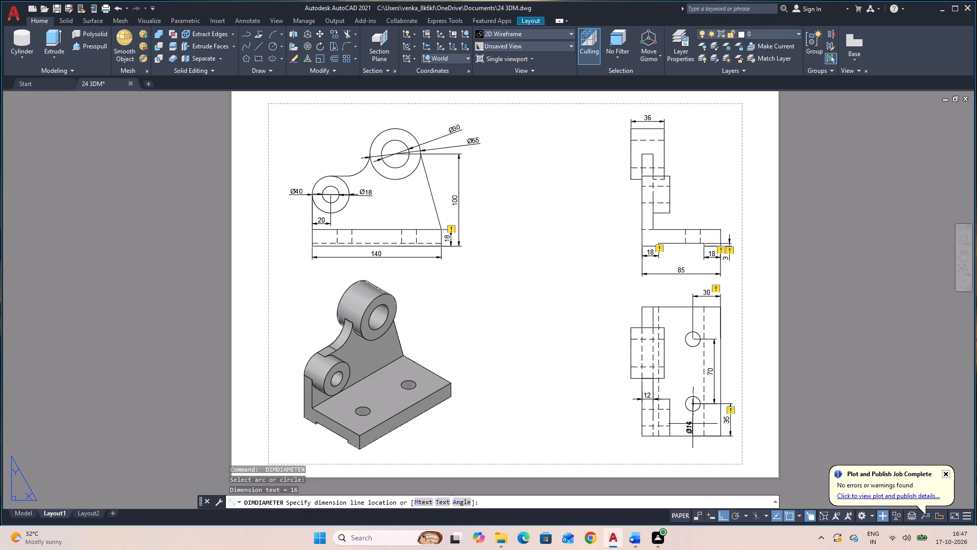
pyautogui.click(679, 398)
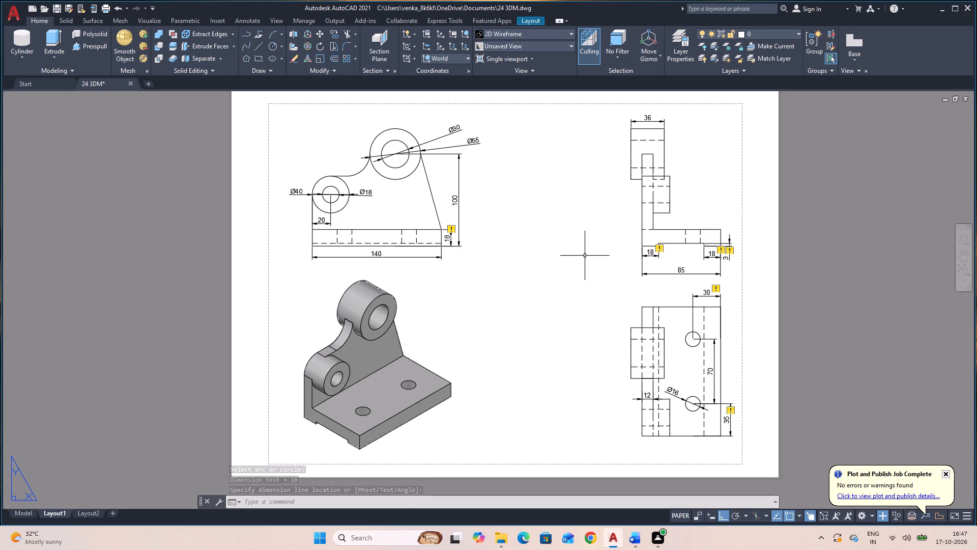
# Set up a plot of Layout1 using the DWG To PDF.pc3 plotter and the monochrome.ctb plot style table.
pyautogui.hotkey('ctrl', 'p')
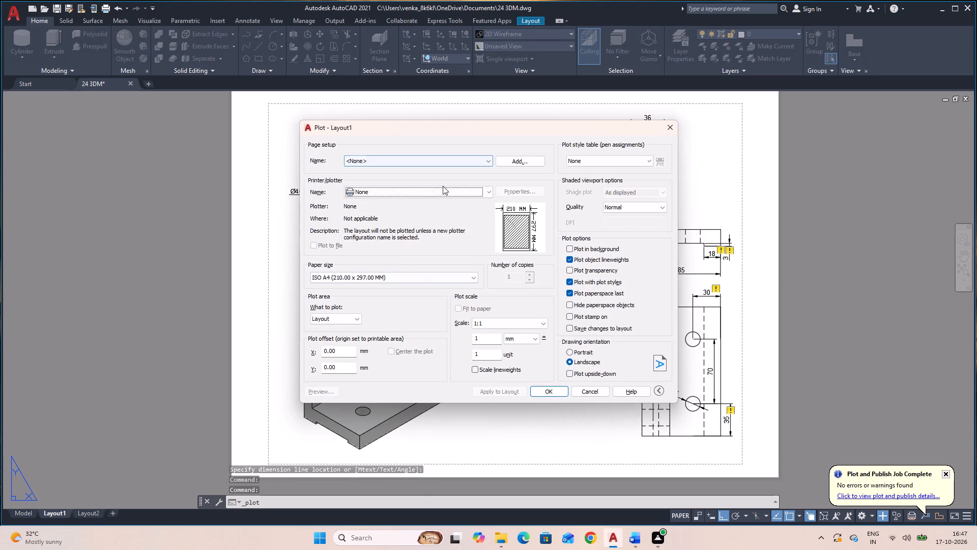
pyautogui.click(442, 190)
pyautogui.click(415, 302)
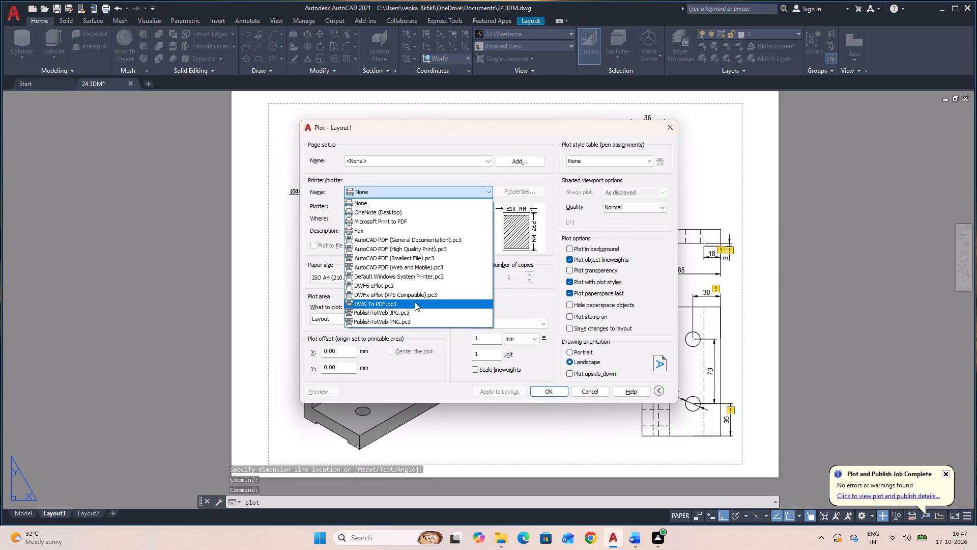
pyautogui.click(580, 160)
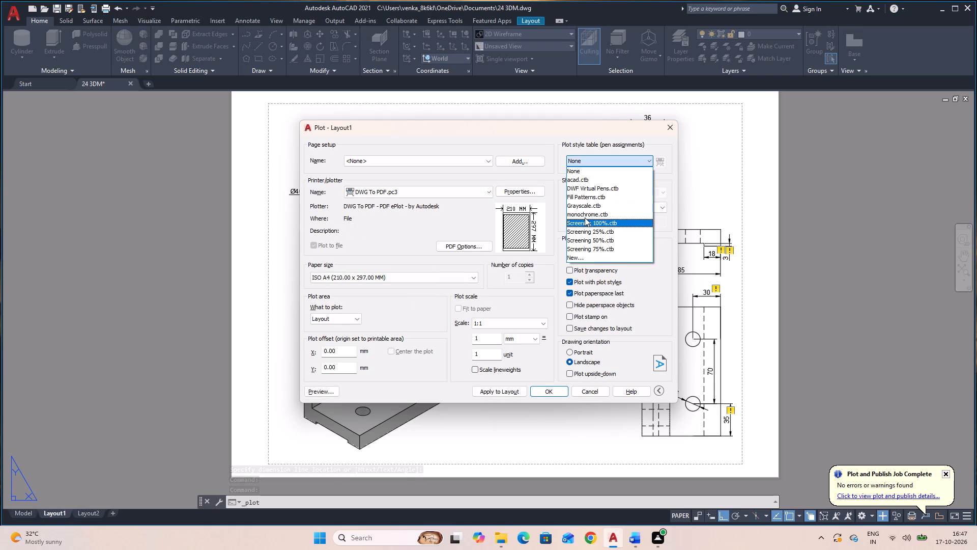
pyautogui.click(584, 217)
# Set the plot area to a window enclosing all four views and the printable border, centre the plot, and start plotting.
pyautogui.click(355, 317)
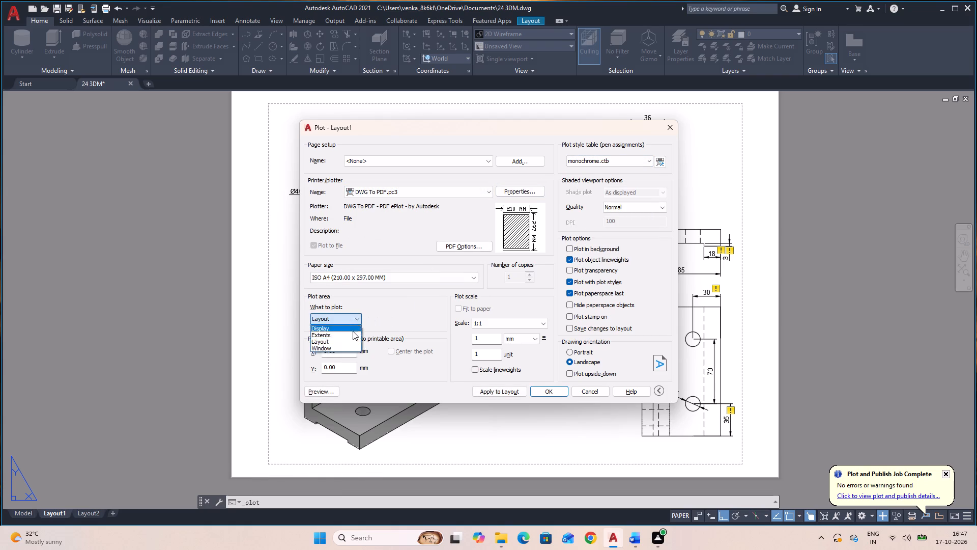
pyautogui.click(352, 346)
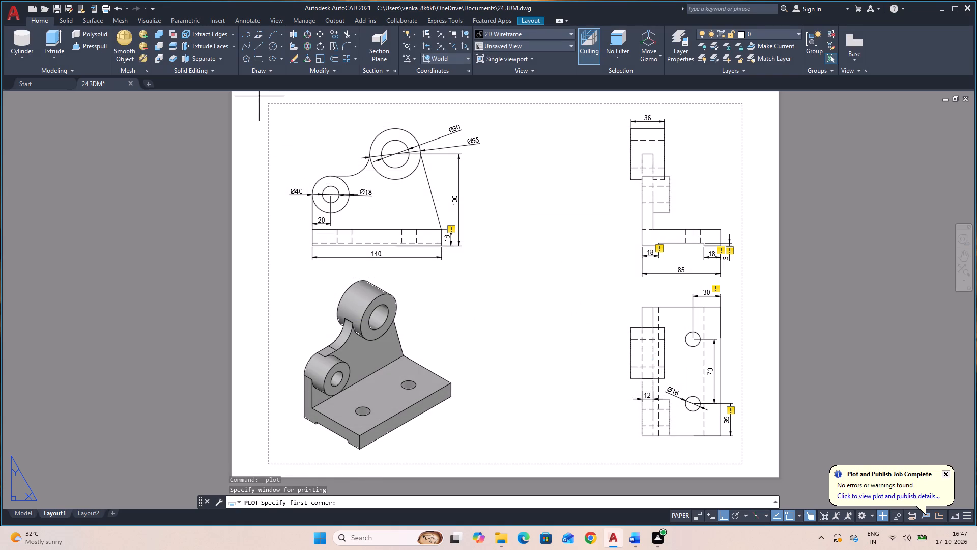
pyautogui.click(258, 96)
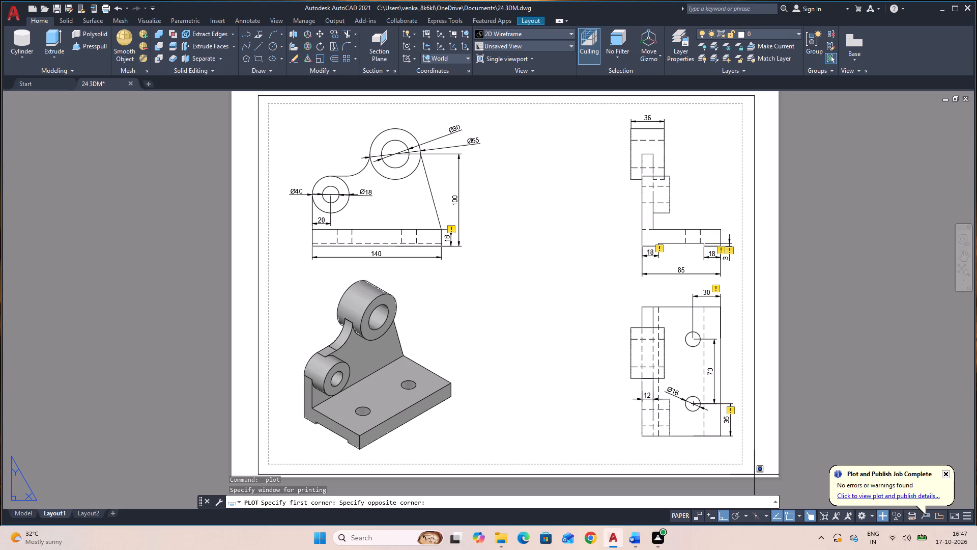
pyautogui.click(754, 475)
pyautogui.click(406, 345)
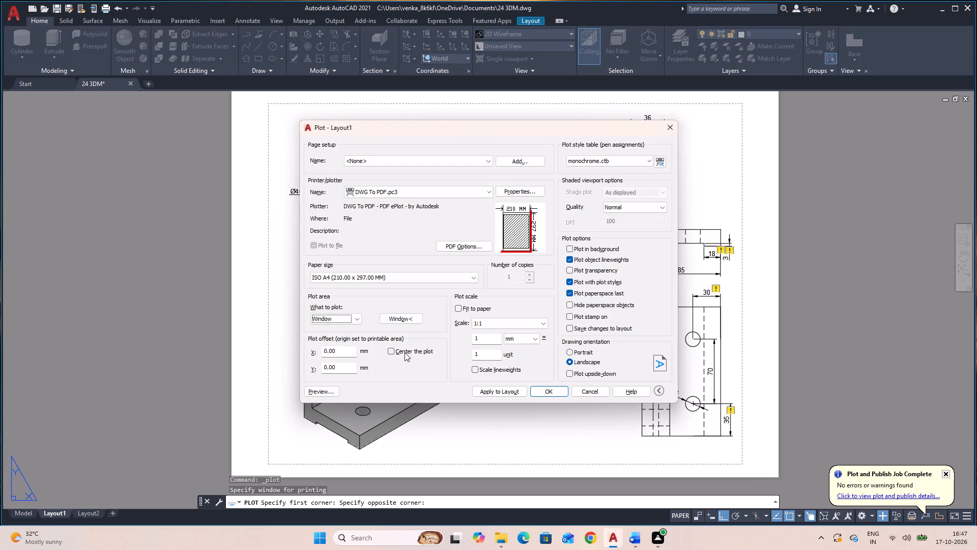
pyautogui.click(405, 352)
pyautogui.click(555, 391)
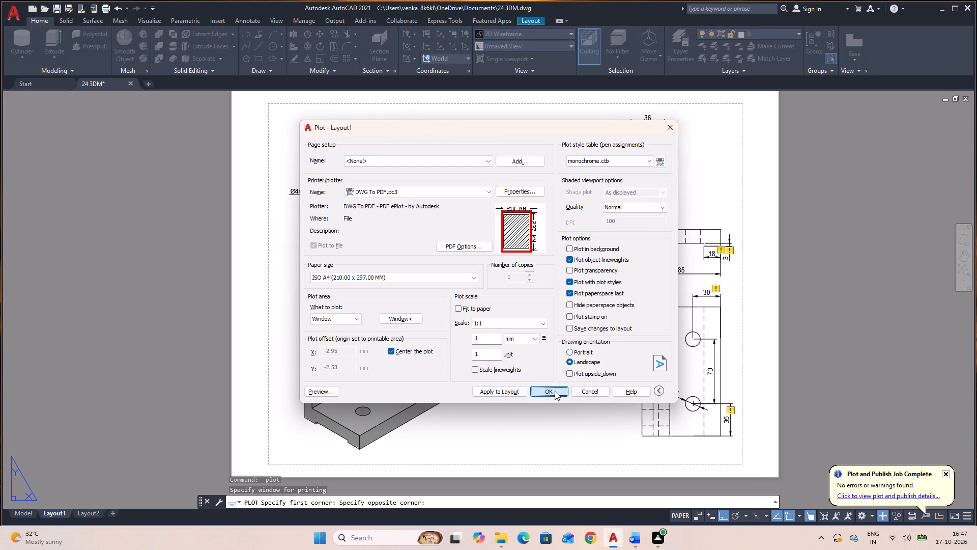
# Save the plotted PDF as 24 3DM in the Documents folder and close the PDF that opens.
pyautogui.click(518, 363)
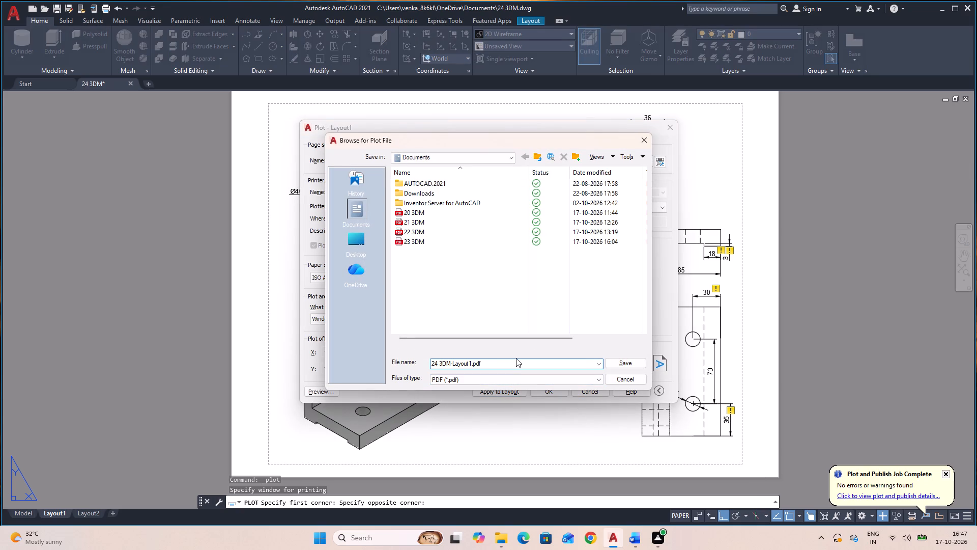
pyautogui.press('BackSpace')
pyautogui.press('BackSpace')
pyautogui.press('BackSpace')
pyautogui.press('BackSpace')
pyautogui.press('BackSpace')
pyautogui.press('BackSpace')
pyautogui.press('BackSpace')
pyautogui.press('BackSpace')
pyautogui.press('BackSpace')
pyautogui.press('BackSpace')
pyautogui.press('BackSpace')
pyautogui.press('BackSpace')
pyautogui.click(617, 368)
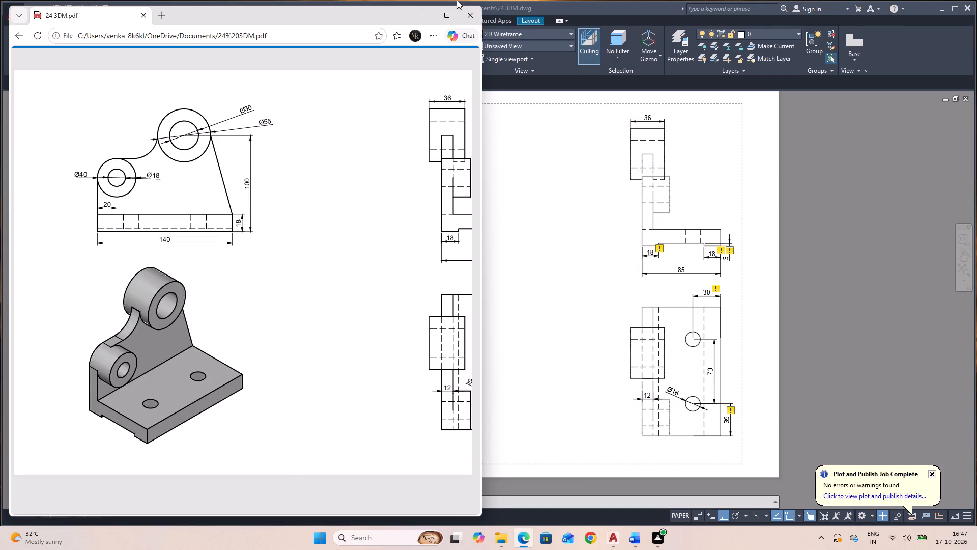
pyautogui.click(468, 15)
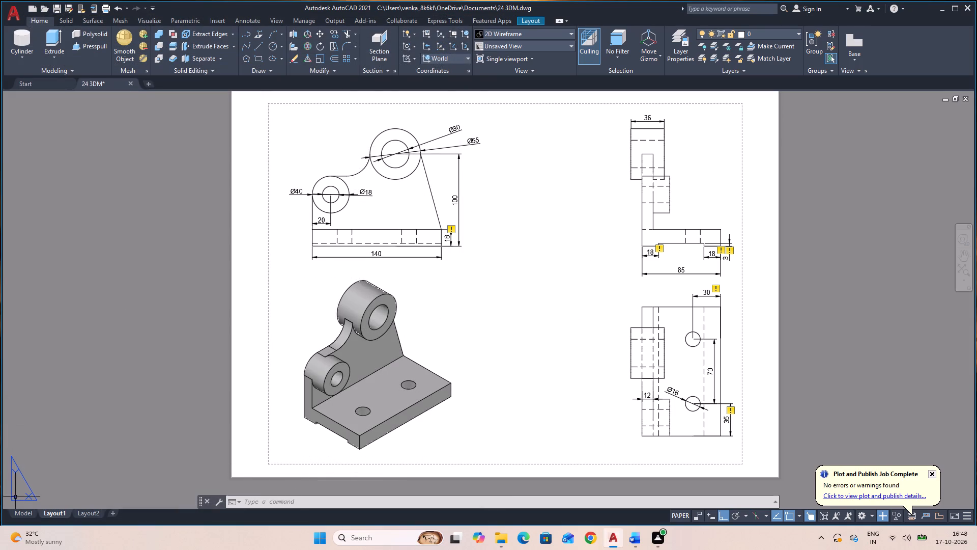
# Switch from Layout1 back to model space showing the 3D bracket.
pyautogui.click(26, 511)
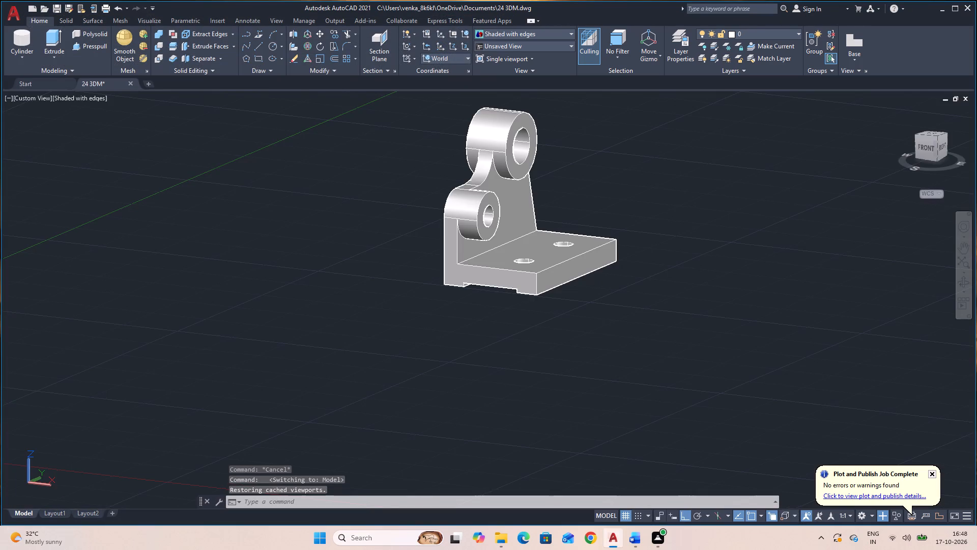
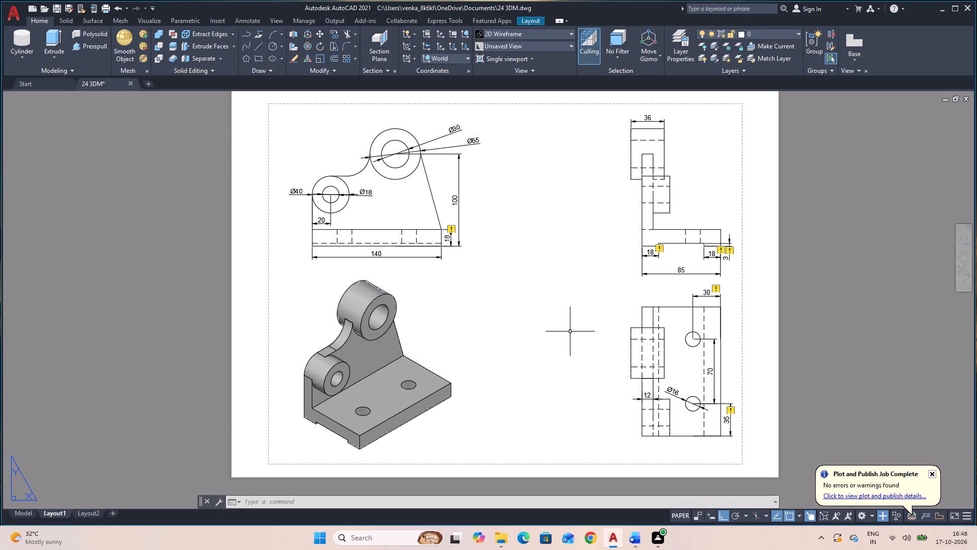
# Add an aligned dimension in the front view for the small boss centre's height above the base's top face.
pyautogui.write('DA')
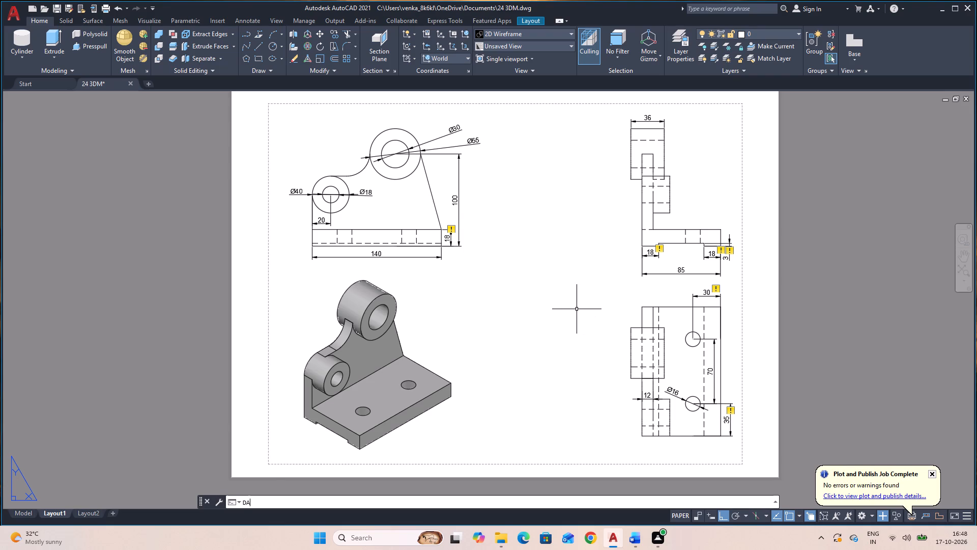
pyautogui.write('L')
pyautogui.press('space')
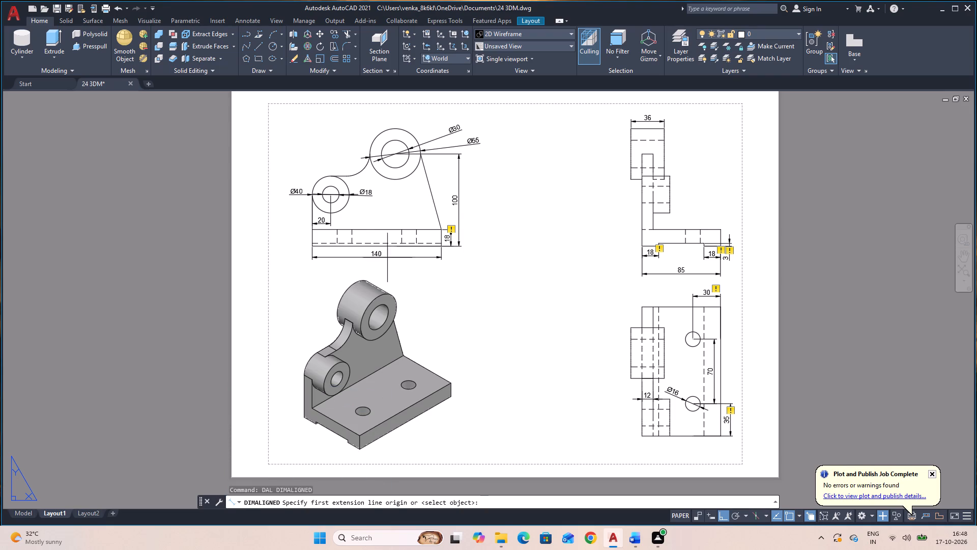
pyautogui.click(330, 192)
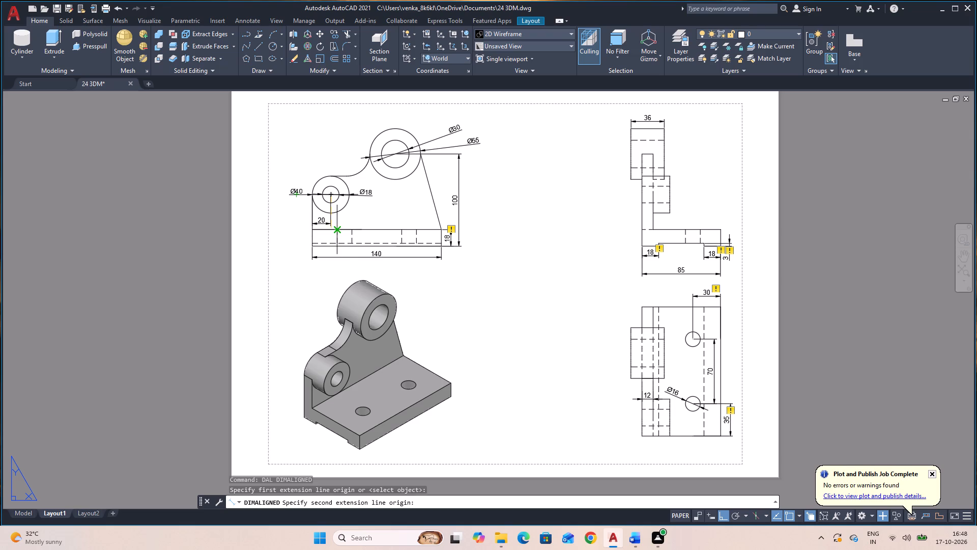
pyautogui.click(330, 229)
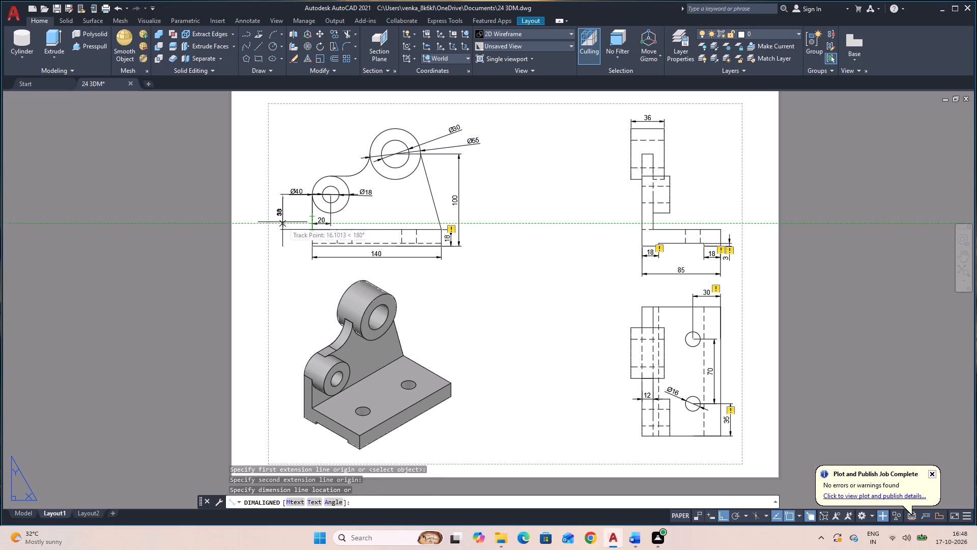
pyautogui.click(291, 236)
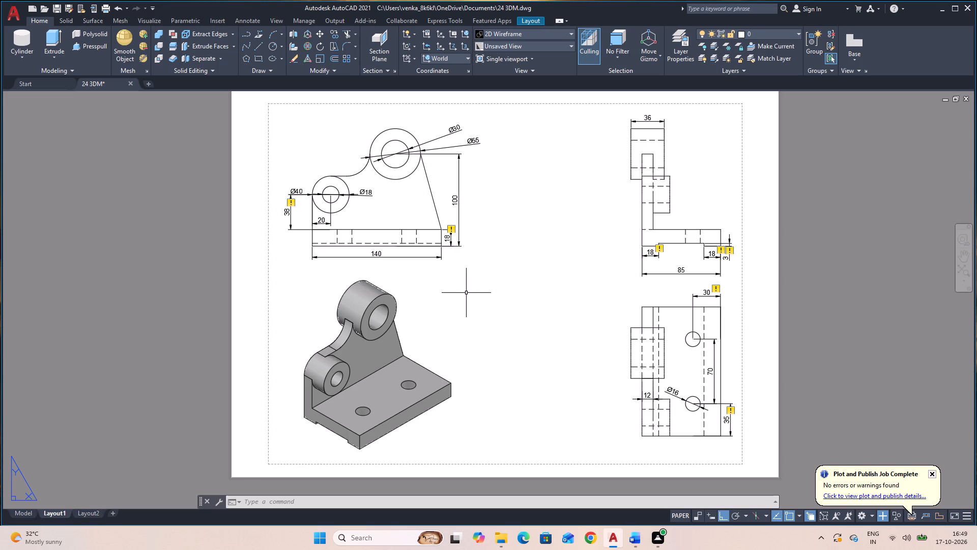
# Add an aligned dimension in the front view for the horizontal distance from the large boss centre to the base's right end.
pyautogui.press('space')
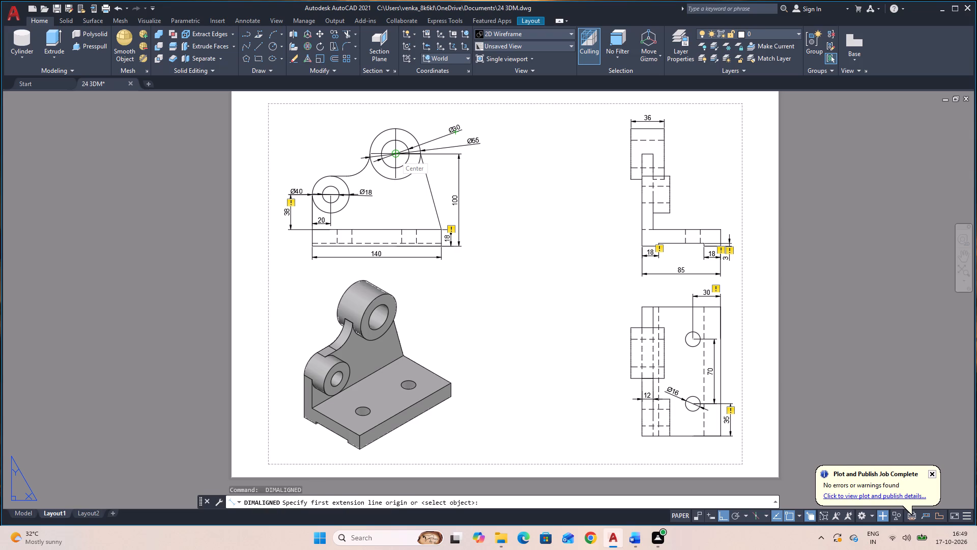
pyautogui.click(395, 155)
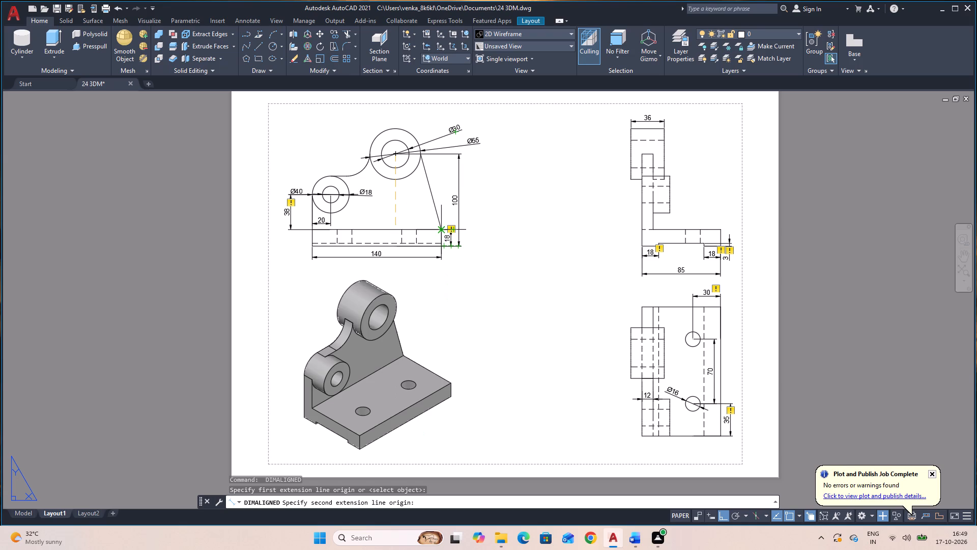
pyautogui.click(441, 183)
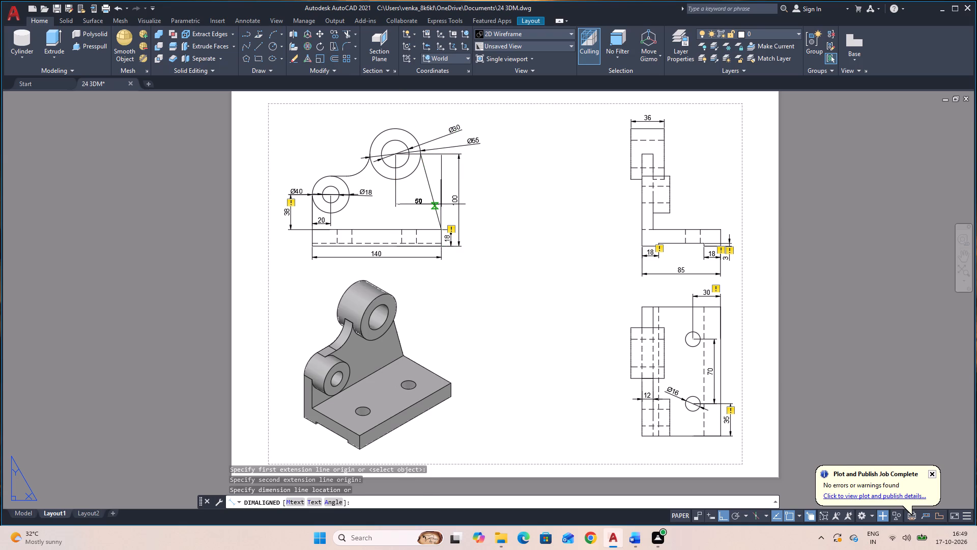
pyautogui.click(441, 205)
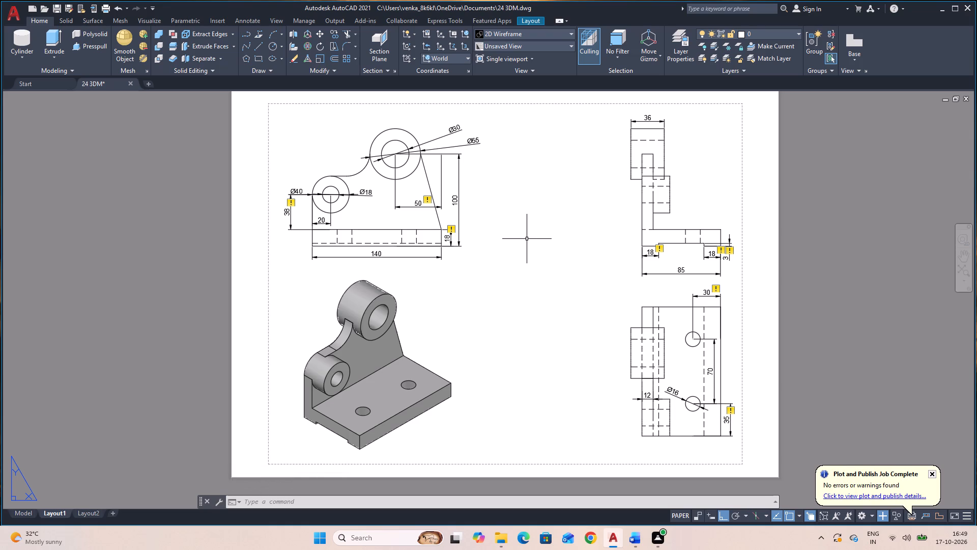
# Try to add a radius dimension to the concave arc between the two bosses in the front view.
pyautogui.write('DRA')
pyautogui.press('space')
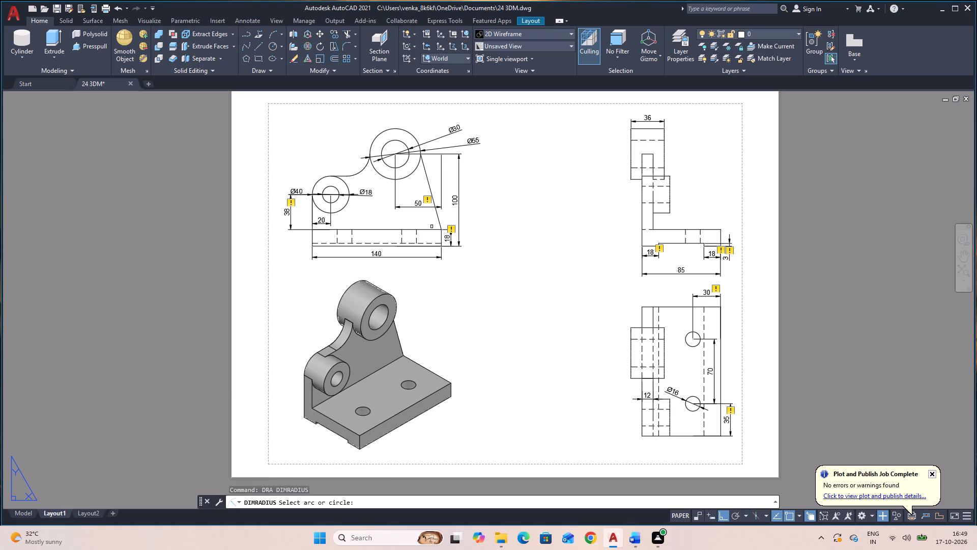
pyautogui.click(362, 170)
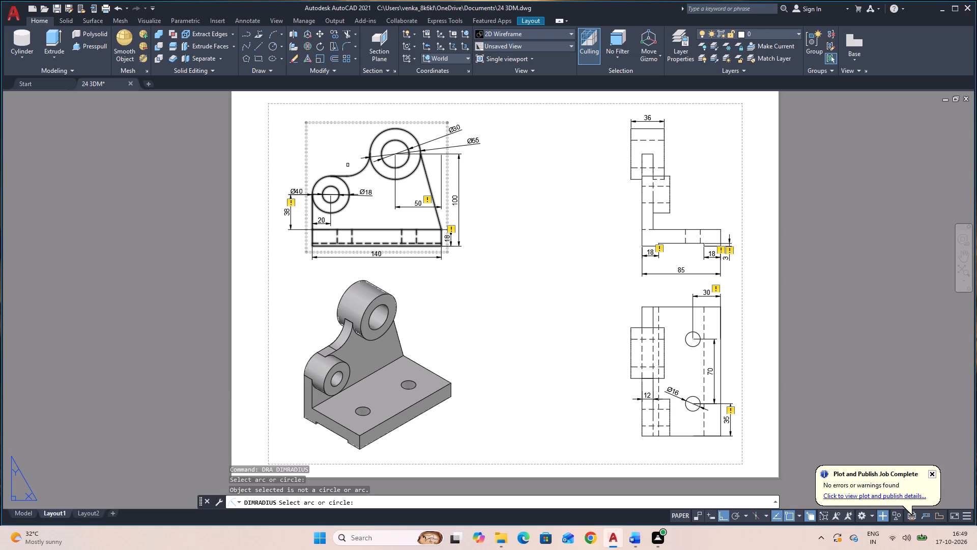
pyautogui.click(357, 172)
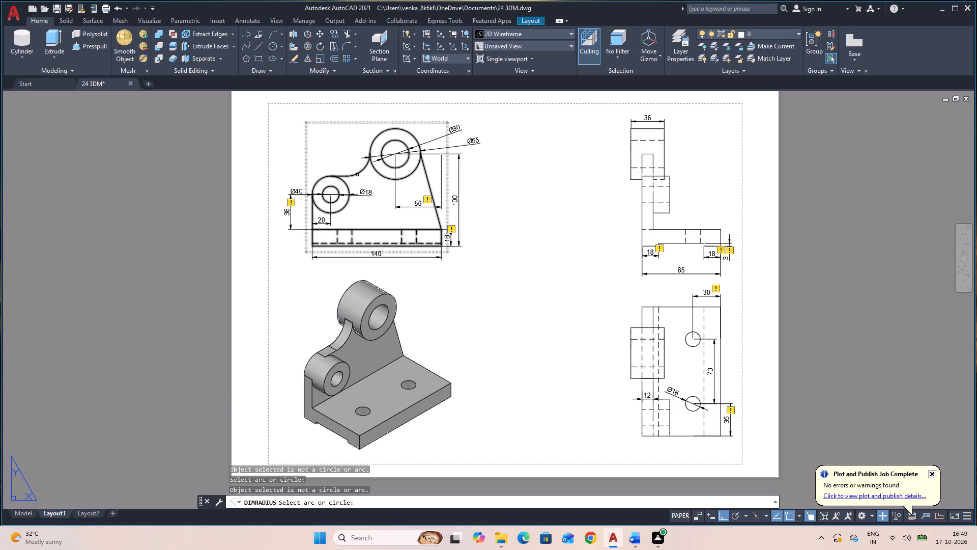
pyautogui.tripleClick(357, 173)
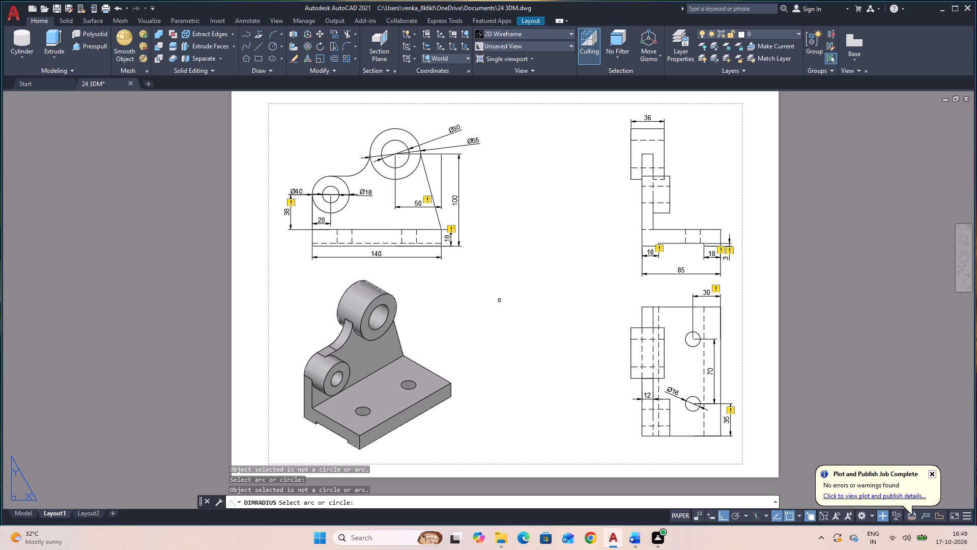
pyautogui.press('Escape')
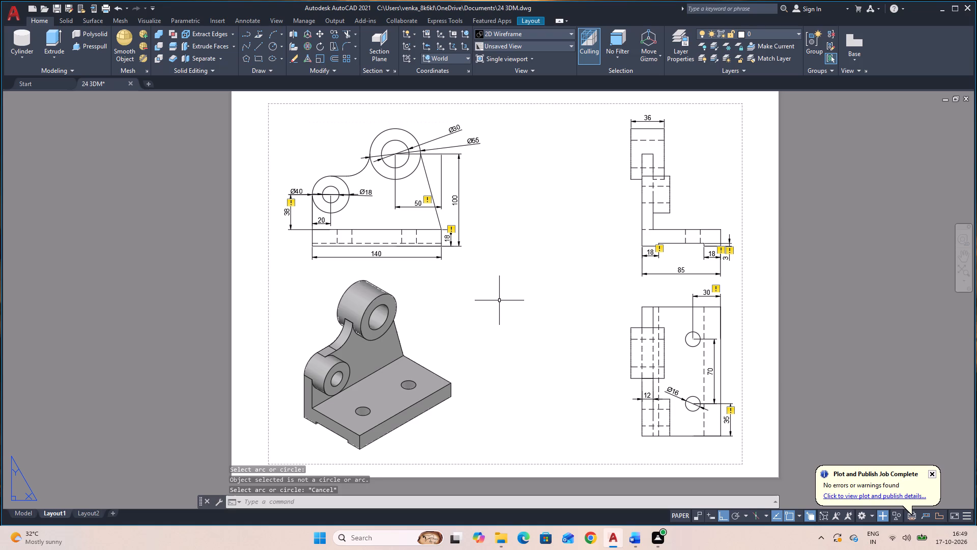
# Add a horizontal leader annotated R25 pointing to the concave arc between the two bosses in the front view.
pyautogui.press('l')
pyautogui.write('EAD')
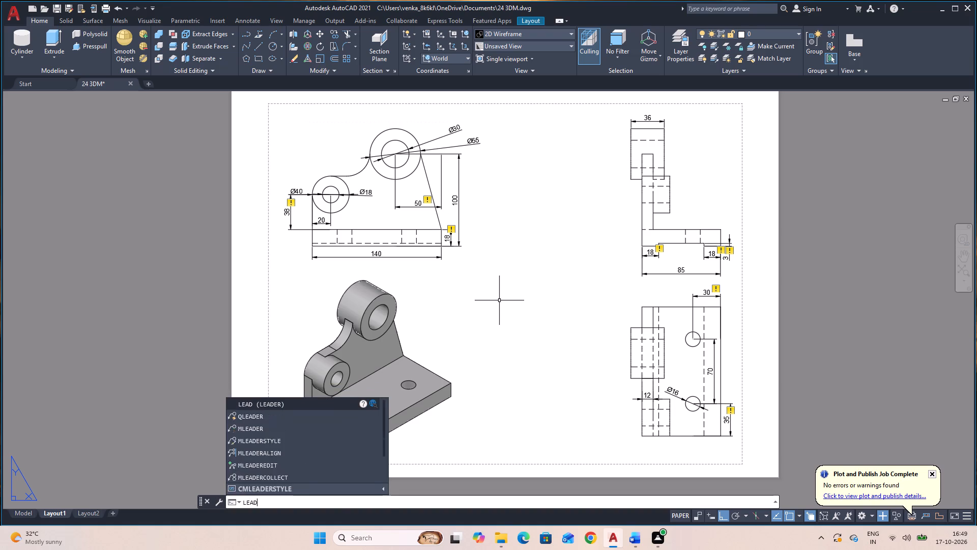
pyautogui.press('space')
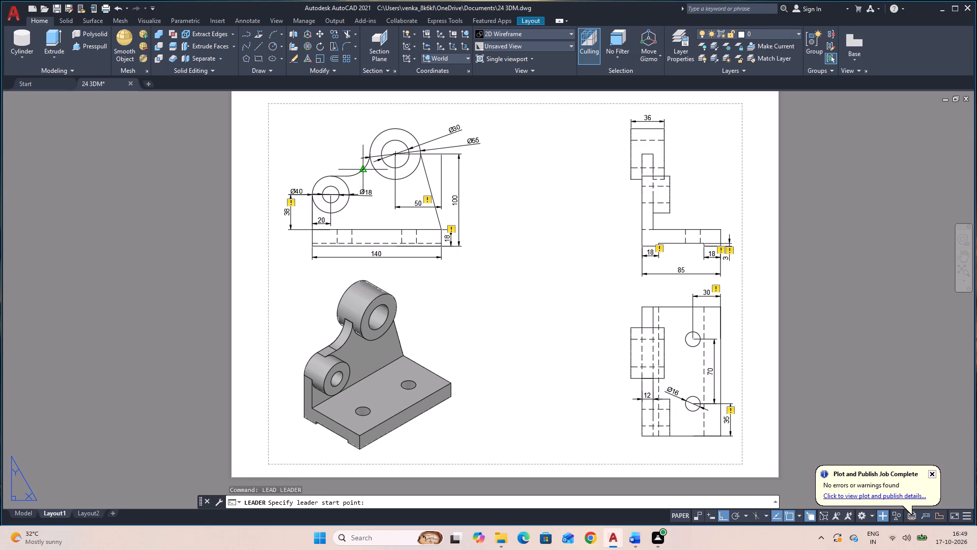
pyautogui.click(361, 168)
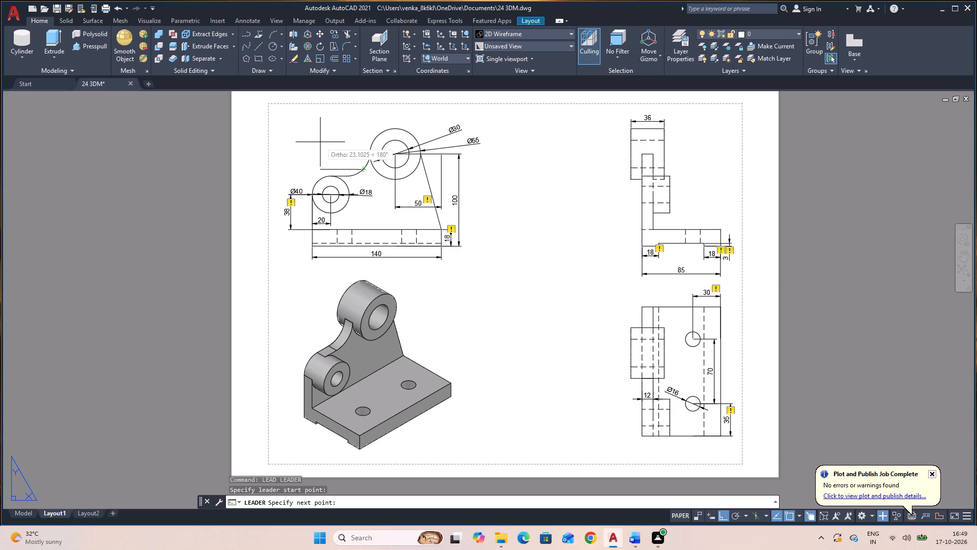
pyautogui.click(320, 145)
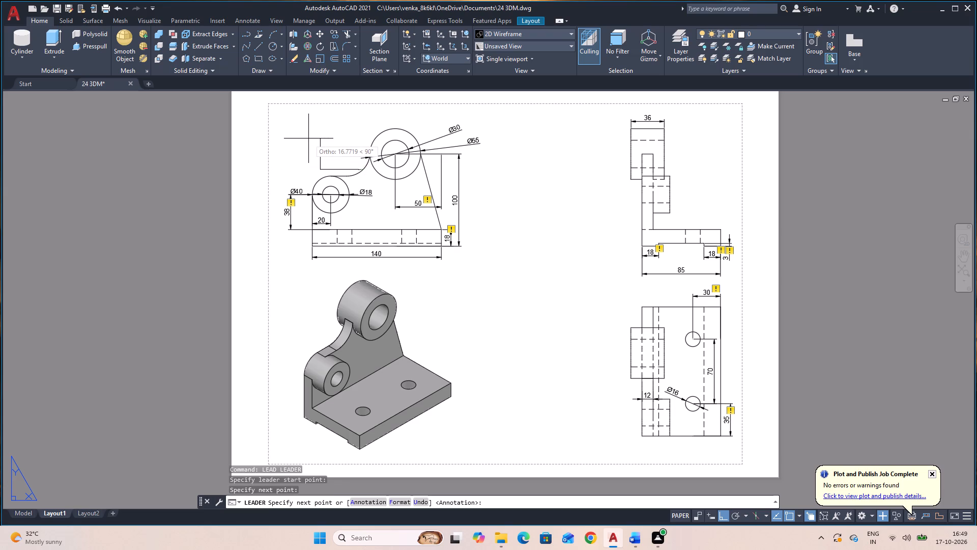
pyautogui.write('A')
pyautogui.press('space')
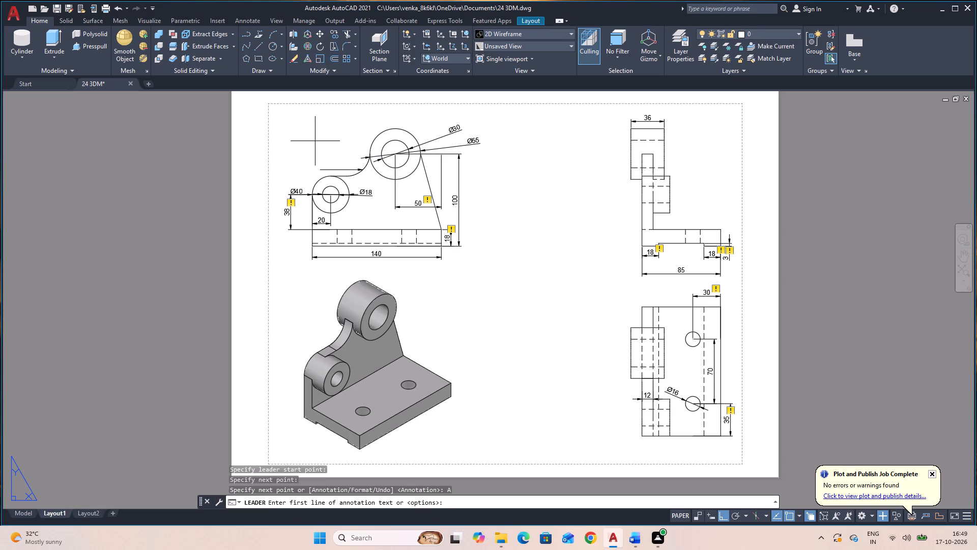
pyautogui.press('r')
pyautogui.press('space')
pyautogui.press('2')
pyautogui.press('5')
pyautogui.press('Left')
pyautogui.press('Left')
pyautogui.press('BackSpace')
pyautogui.press('Return')
pyautogui.press('Return')
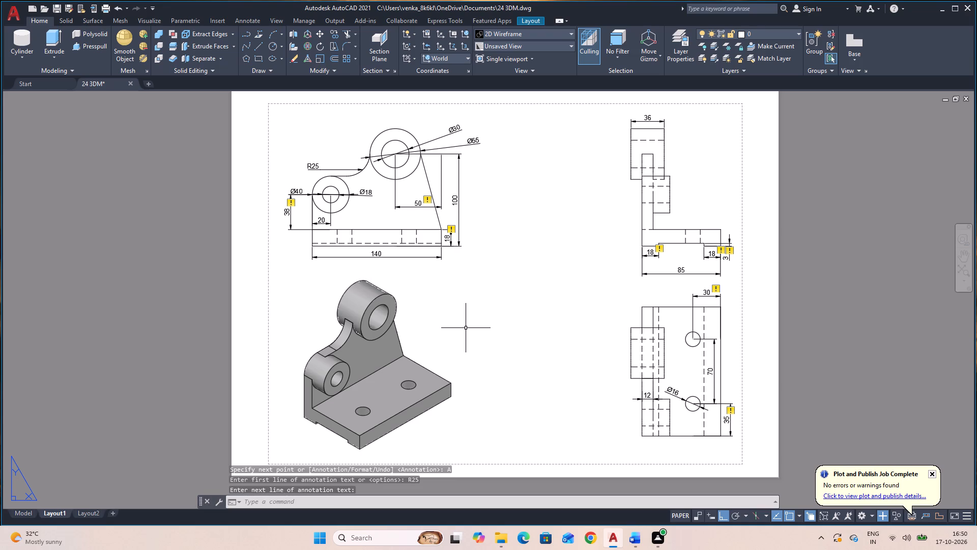